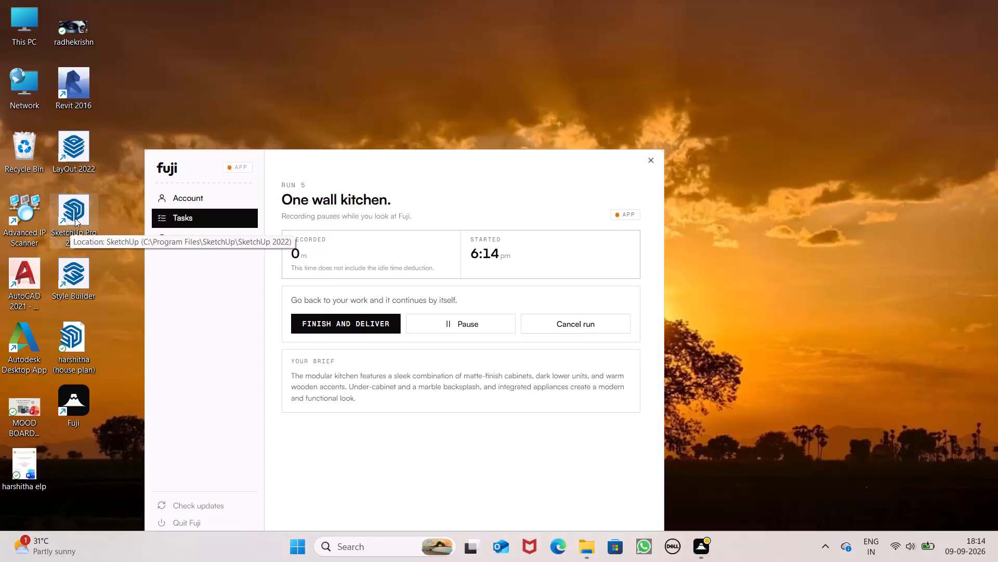
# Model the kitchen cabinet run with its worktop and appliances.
# Launch SketchUp Pro 2022 from the desktop.
pyautogui.click(75, 218)
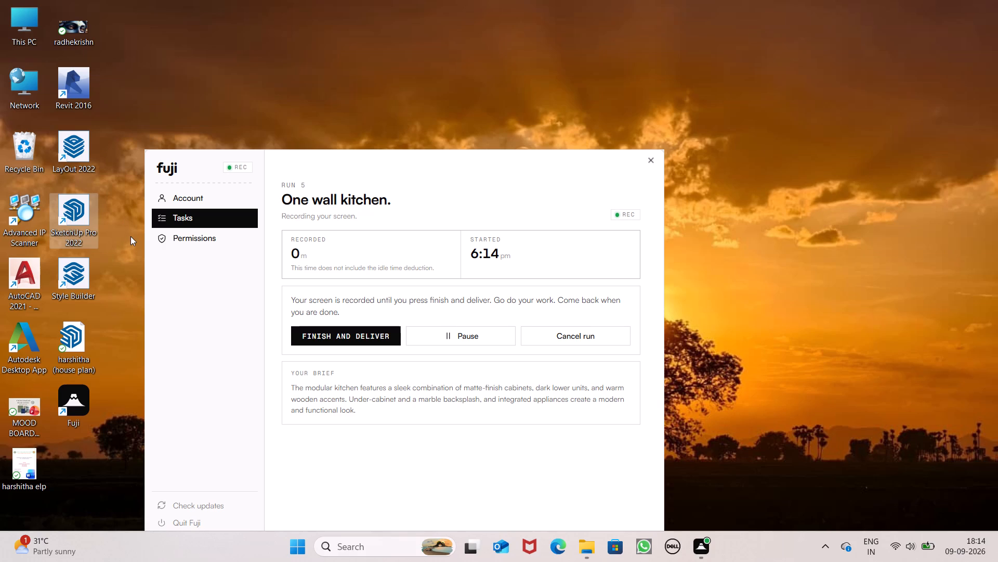
pyautogui.doubleClick(60, 213)
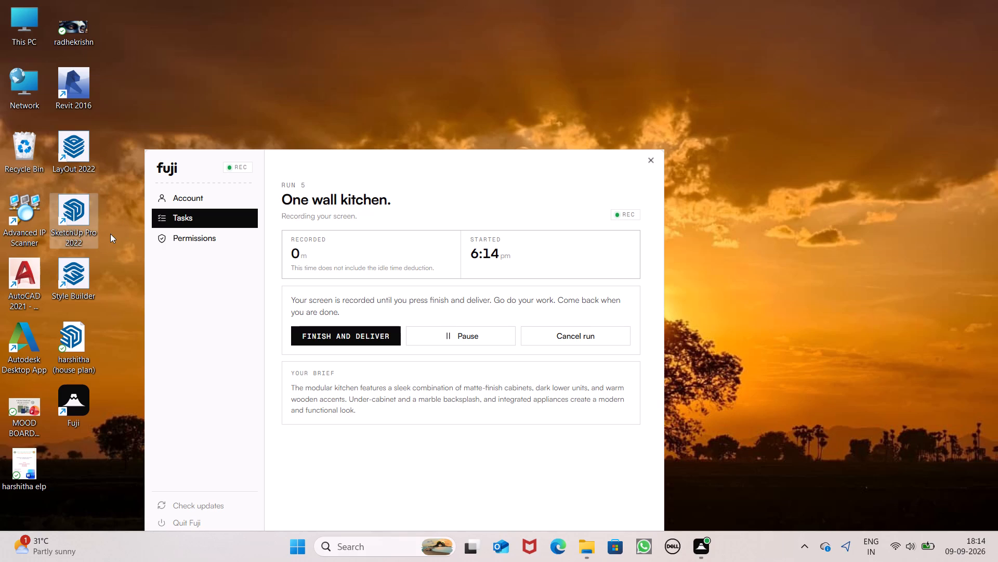
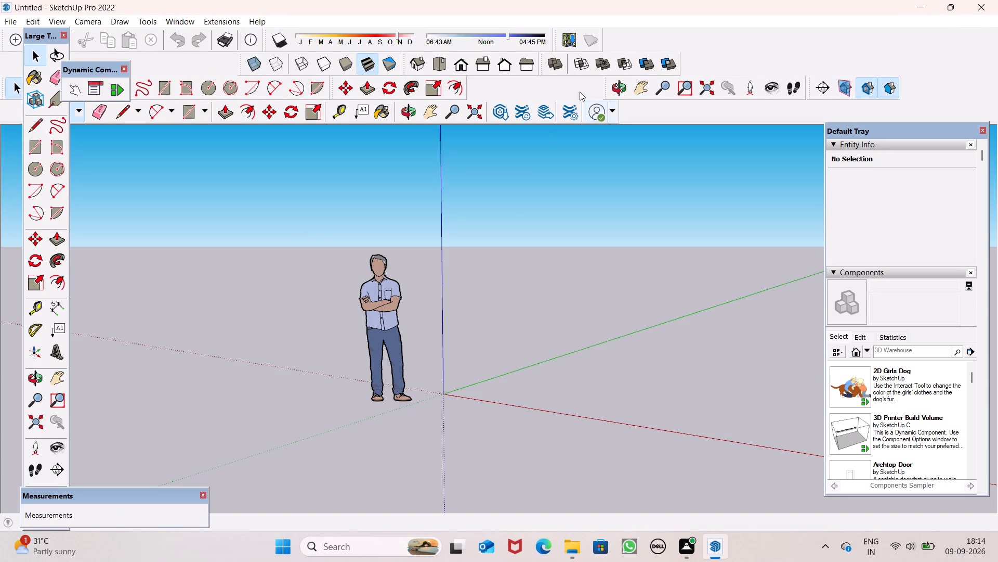
# In top view, draw a 12,12 rectangle on the ground plane beside the origin.
pyautogui.click(437, 68)
pyautogui.scroll(3, 718, 189)
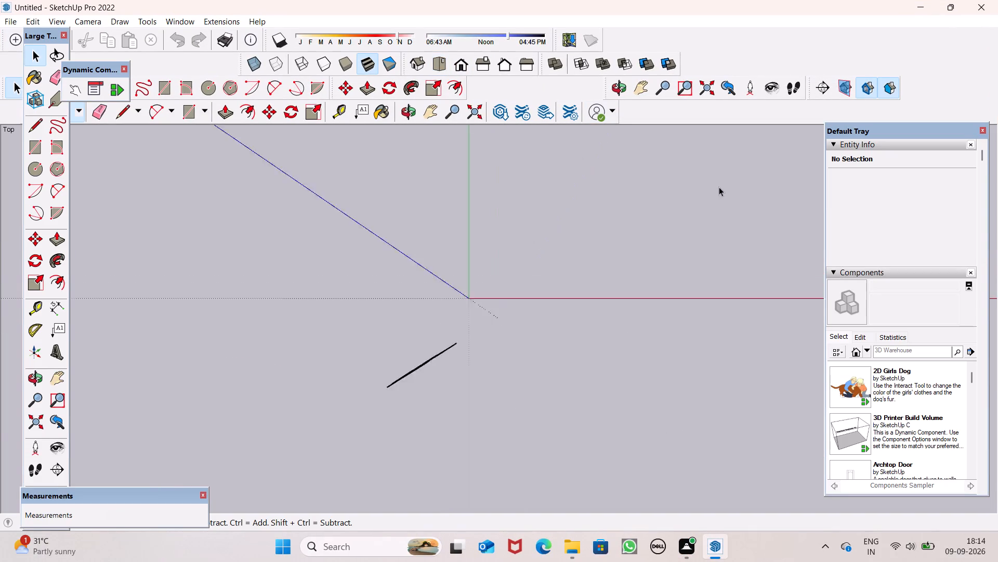
pyautogui.scroll(12, 719, 187)
pyautogui.scroll(6, 765, 180)
pyautogui.scroll(-1, 765, 179)
pyautogui.scroll(5, 765, 179)
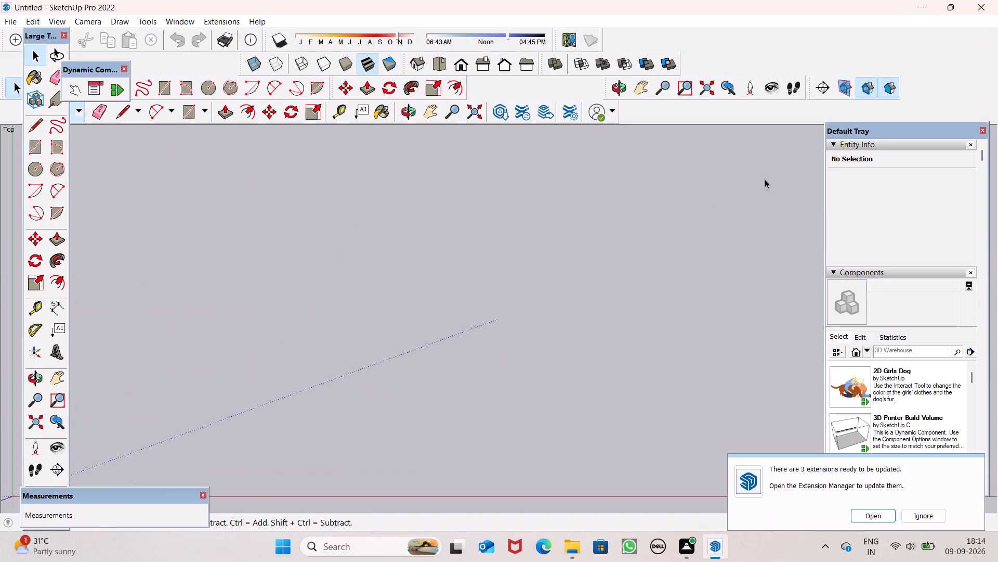
pyautogui.scroll(1, 765, 179)
pyautogui.scroll(-4, 765, 186)
pyautogui.scroll(3, 763, 145)
pyautogui.scroll(-3, 763, 146)
pyautogui.scroll(1, 763, 147)
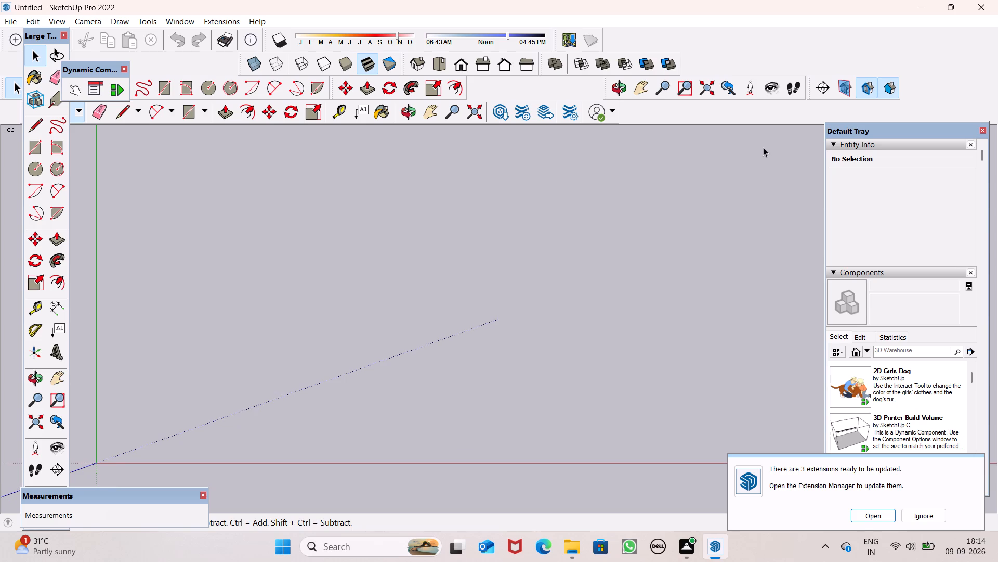
pyautogui.scroll(1, 763, 147)
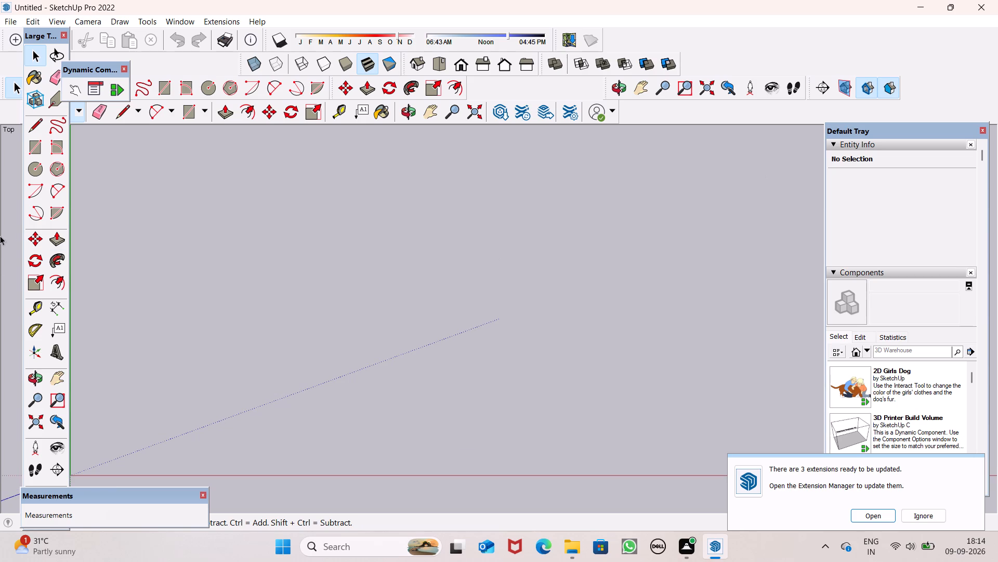
pyautogui.scroll(-3, 295, 200)
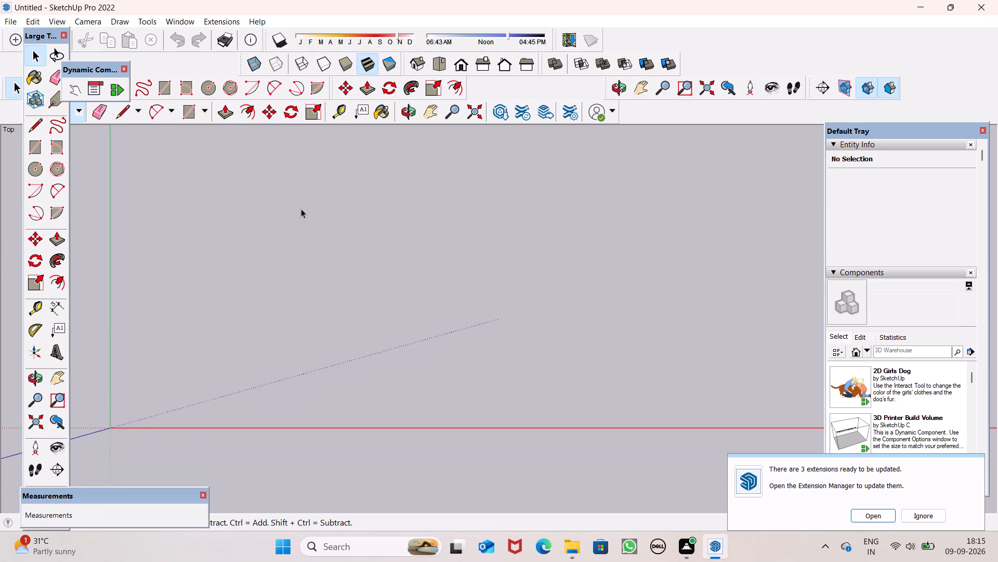
pyautogui.scroll(-1, 301, 209)
pyautogui.scroll(1, 303, 204)
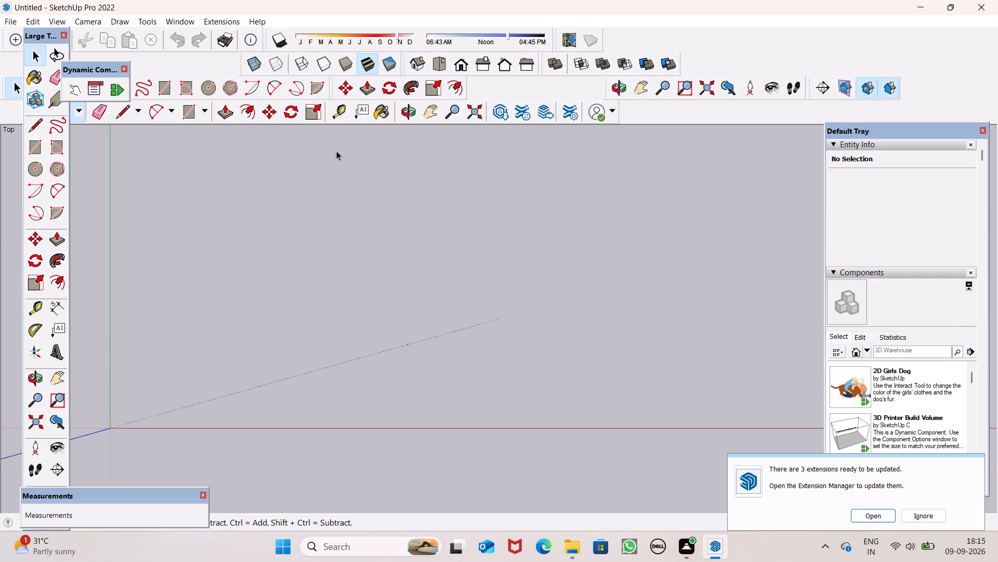
pyautogui.scroll(1, 417, 154)
pyautogui.click(186, 113)
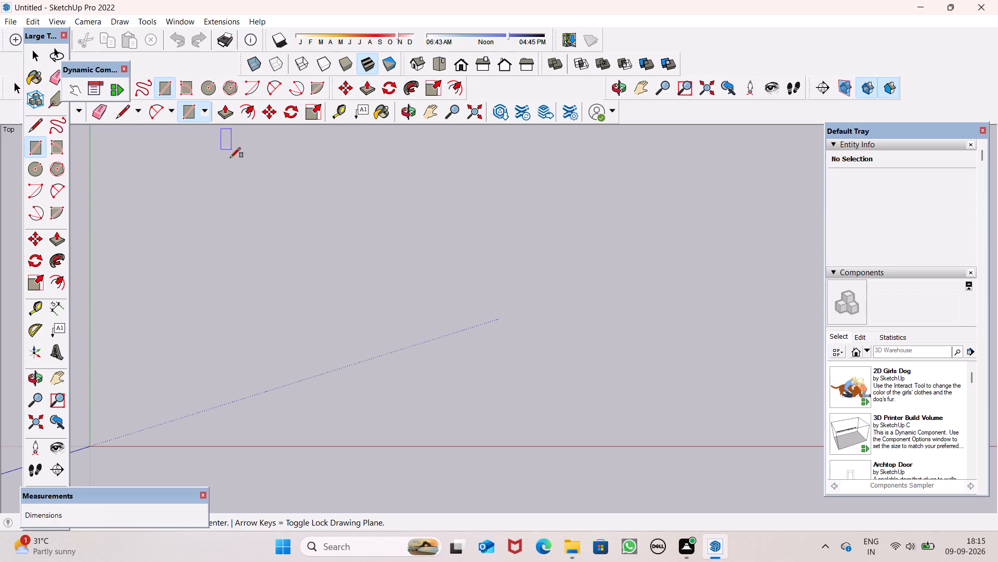
pyautogui.click(229, 198)
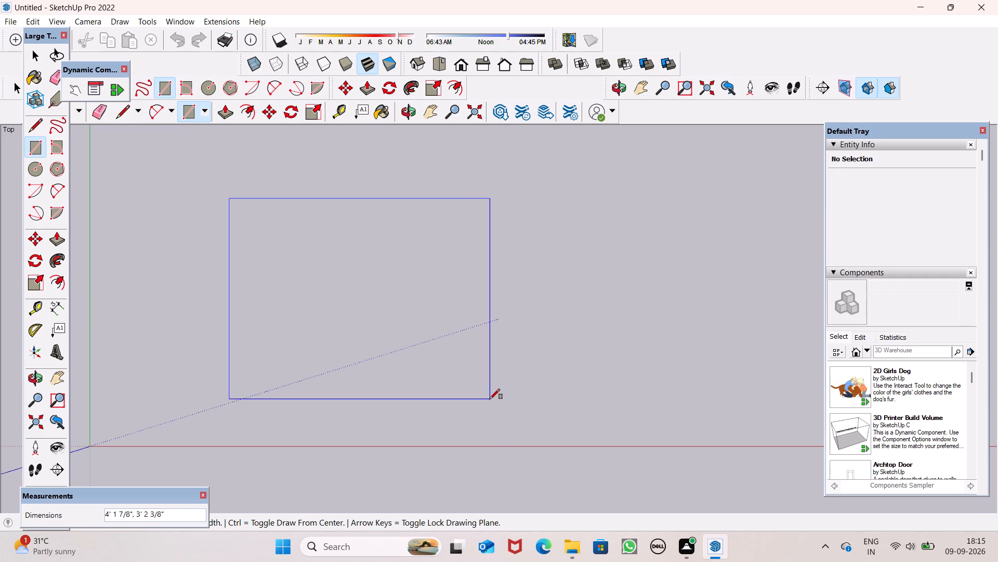
pyautogui.write('12')
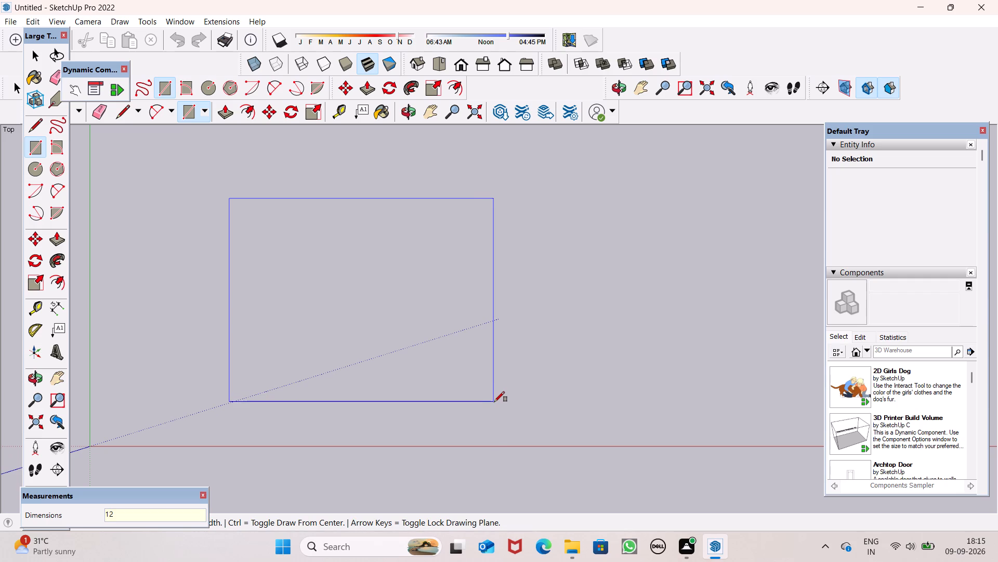
pyautogui.press(',')
pyautogui.write('12')
pyautogui.press('Return')
pyautogui.press('space')
# Push/Pull the square face into a box, entering a distance of 10'.
pyautogui.scroll(6, 200, 232)
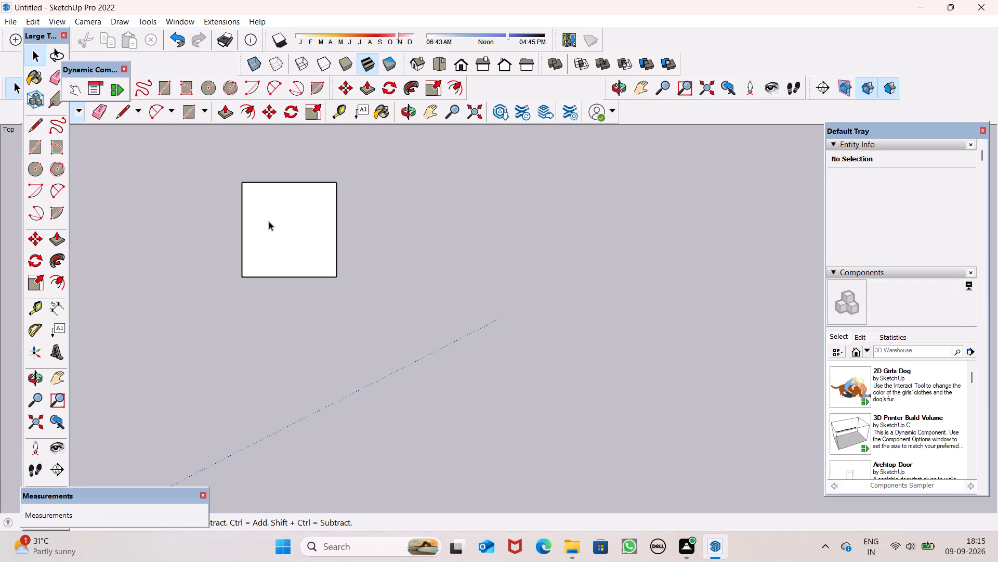
pyautogui.scroll(-7, 269, 221)
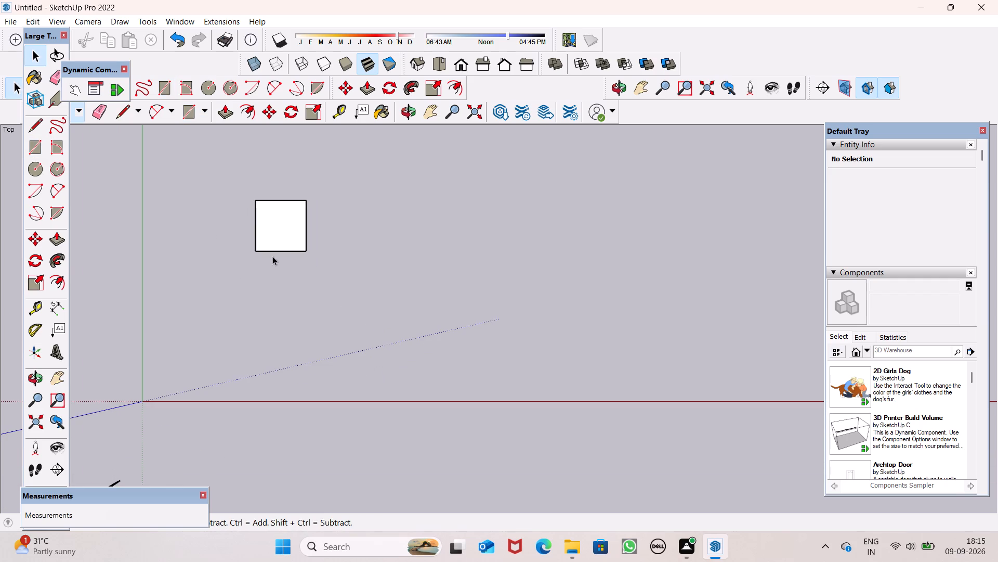
pyautogui.scroll(3, 306, 246)
pyautogui.scroll(6, 265, 230)
pyautogui.scroll(-2, 265, 229)
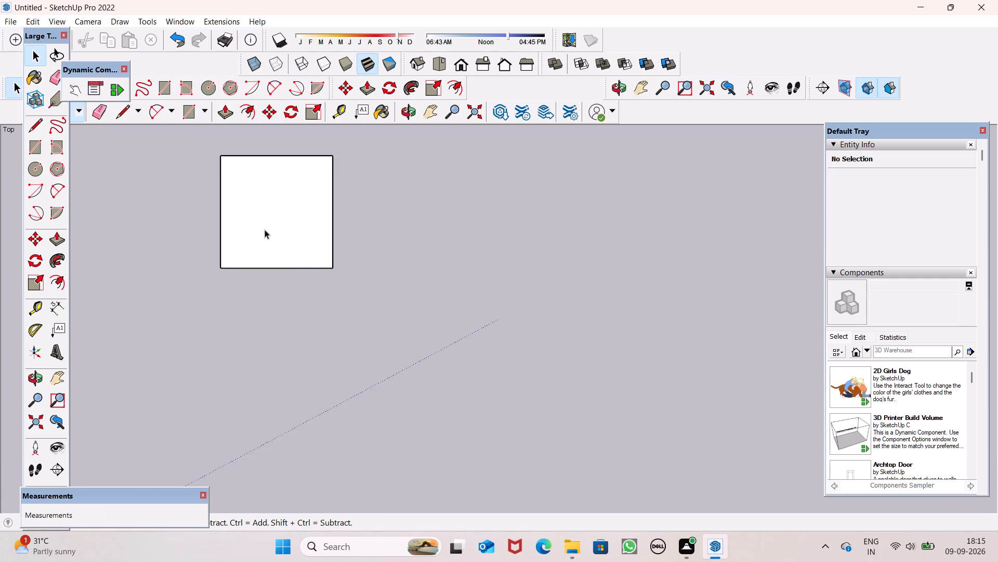
pyautogui.scroll(-1, 265, 229)
pyautogui.scroll(5, 225, 169)
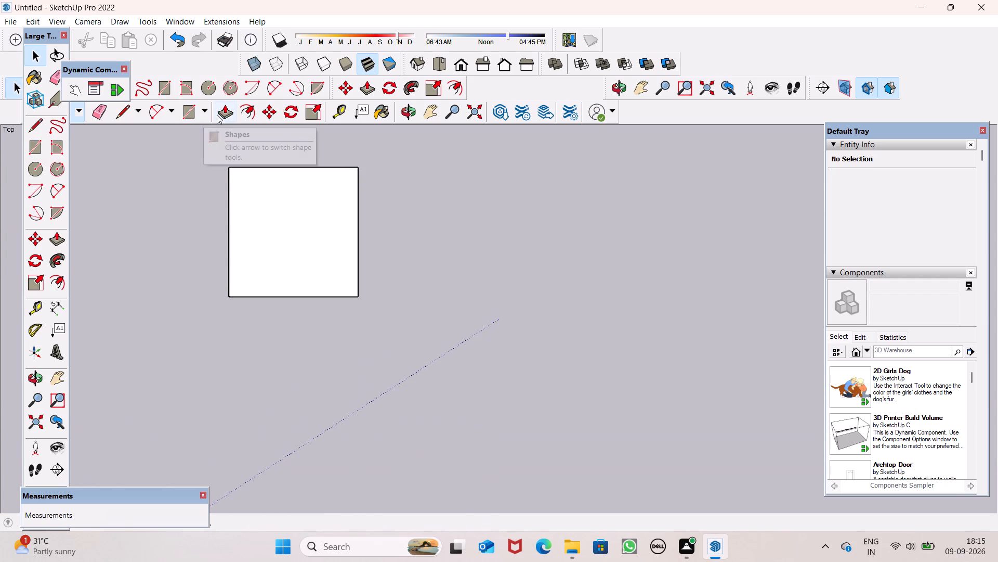
pyautogui.click(217, 114)
pyautogui.moveTo(264, 232); pyautogui.dragTo(264, 232)
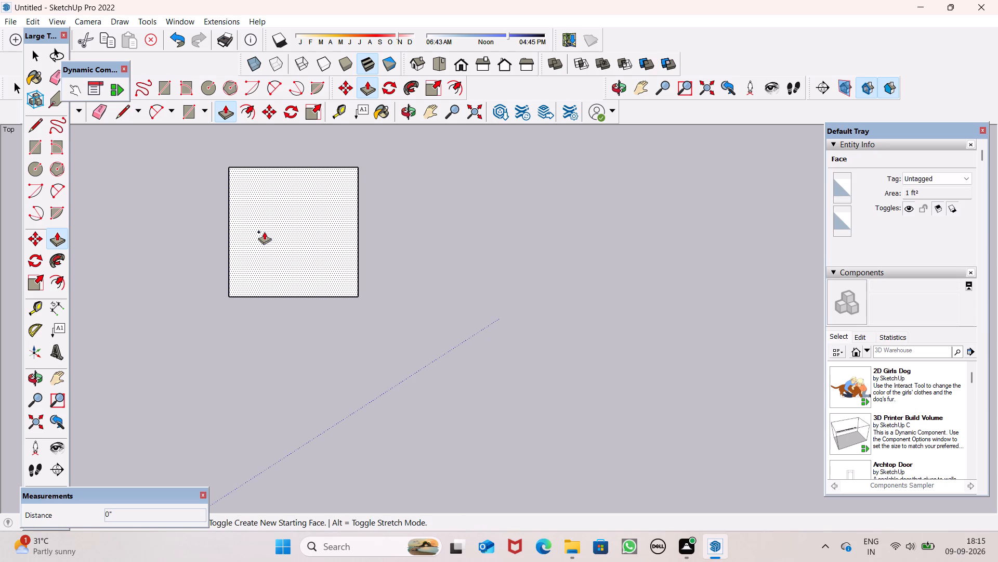
pyautogui.moveTo(264, 232); pyautogui.dragTo(206, 266)
pyautogui.write("10'")
pyautogui.press('Return')
pyautogui.scroll(-2, 277, 263)
pyautogui.press('space')
# Erase the edge shared by the box's top and front faces to open up the box.
pyautogui.moveTo(318, 309); pyautogui.dragTo(319, 213, button='middle')
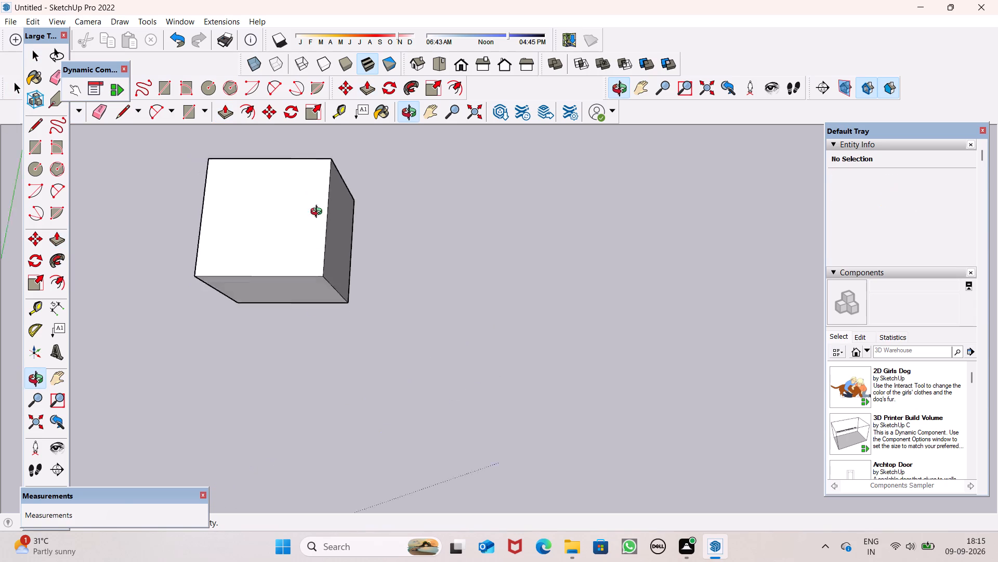
pyautogui.moveTo(319, 213); pyautogui.dragTo(351, 128, button='middle')
pyautogui.moveTo(255, 293); pyautogui.dragTo(357, 208, button='middle')
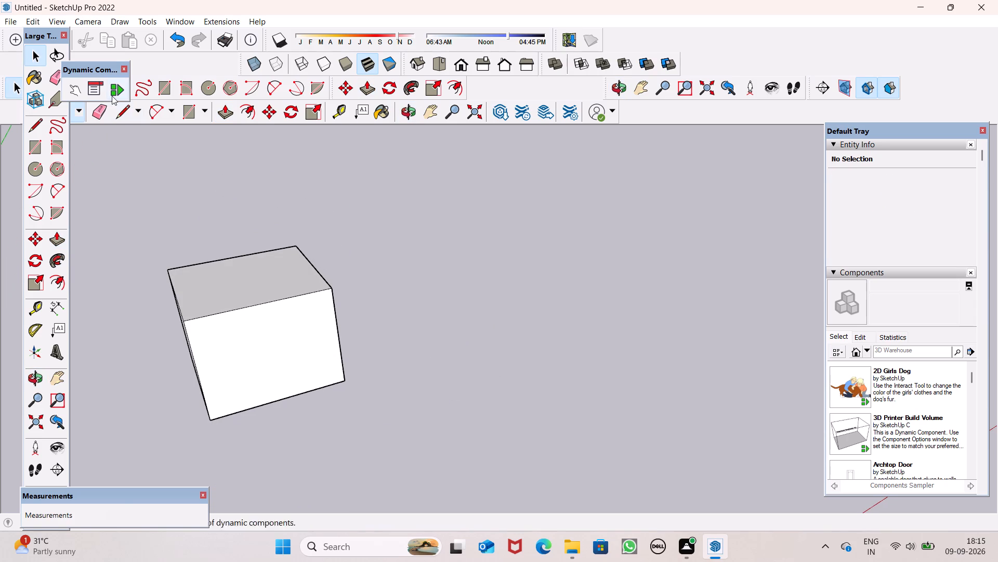
pyautogui.click(104, 119)
pyautogui.moveTo(264, 297); pyautogui.dragTo(270, 304)
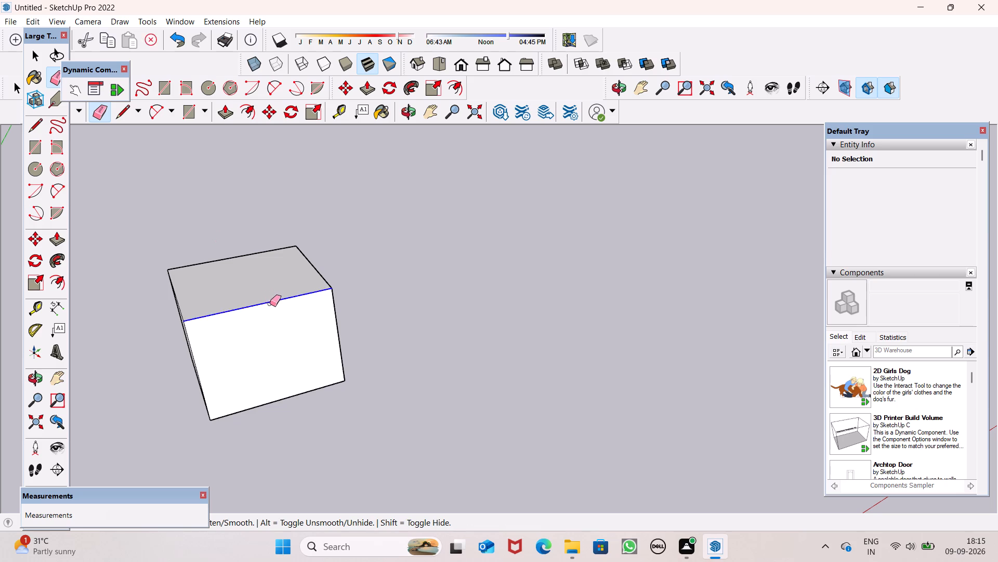
pyautogui.moveTo(270, 304); pyautogui.dragTo(265, 304)
# Erase the outer edges of the box's two side faces, leaving only the floor and back wall.
pyautogui.moveTo(396, 356); pyautogui.dragTo(372, 365, button='middle')
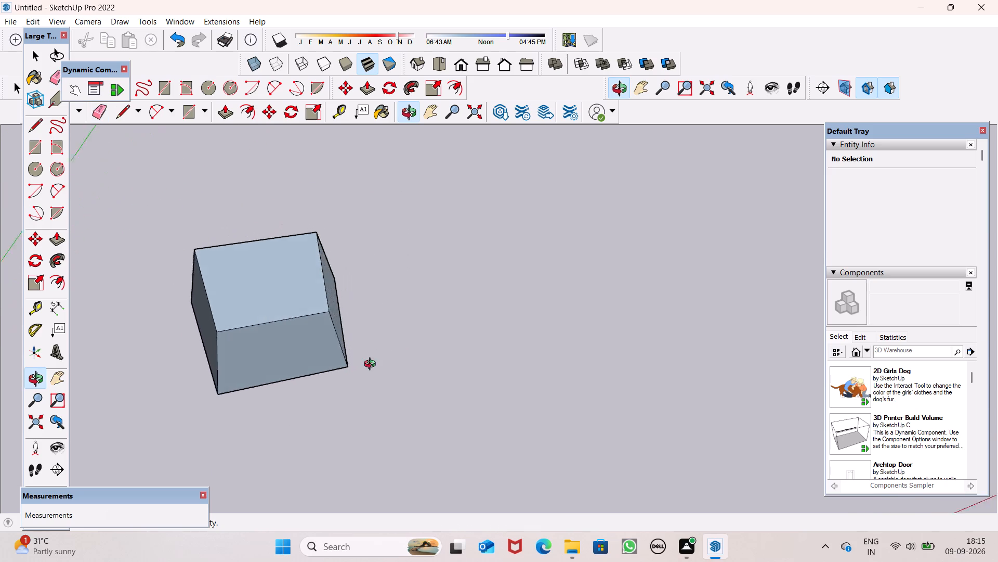
pyautogui.moveTo(372, 365); pyautogui.dragTo(410, 354, button='middle')
pyautogui.moveTo(317, 274); pyautogui.dragTo(328, 327)
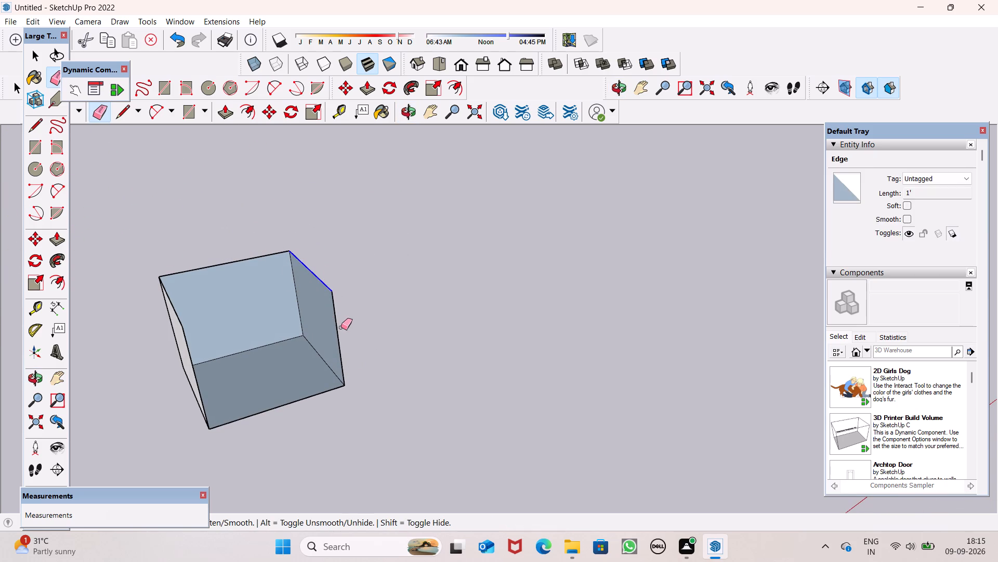
pyautogui.moveTo(349, 329); pyautogui.dragTo(333, 333)
pyautogui.moveTo(383, 366); pyautogui.dragTo(207, 386, button='middle')
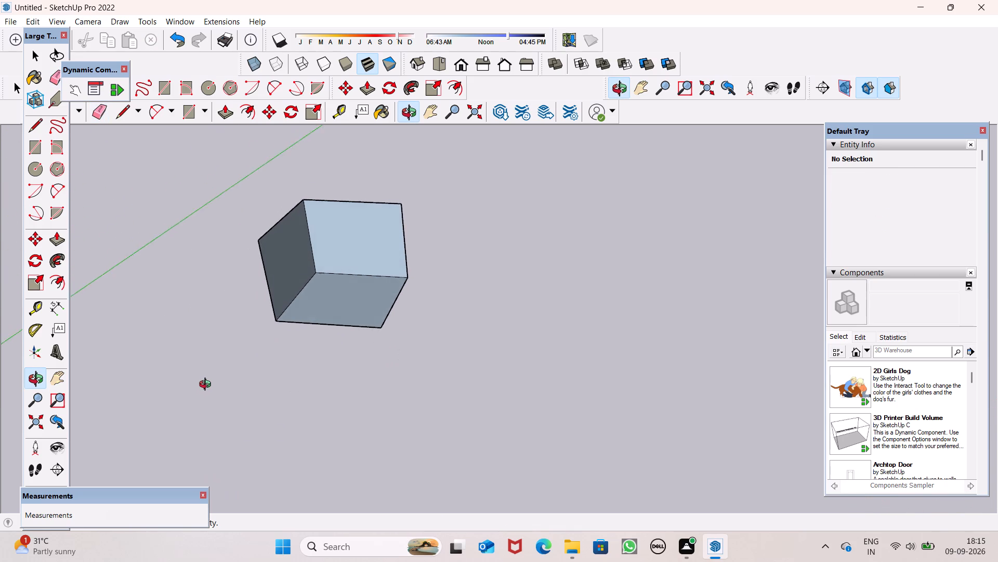
pyautogui.moveTo(207, 386); pyautogui.dragTo(212, 351, button='middle')
pyautogui.scroll(3, 307, 293)
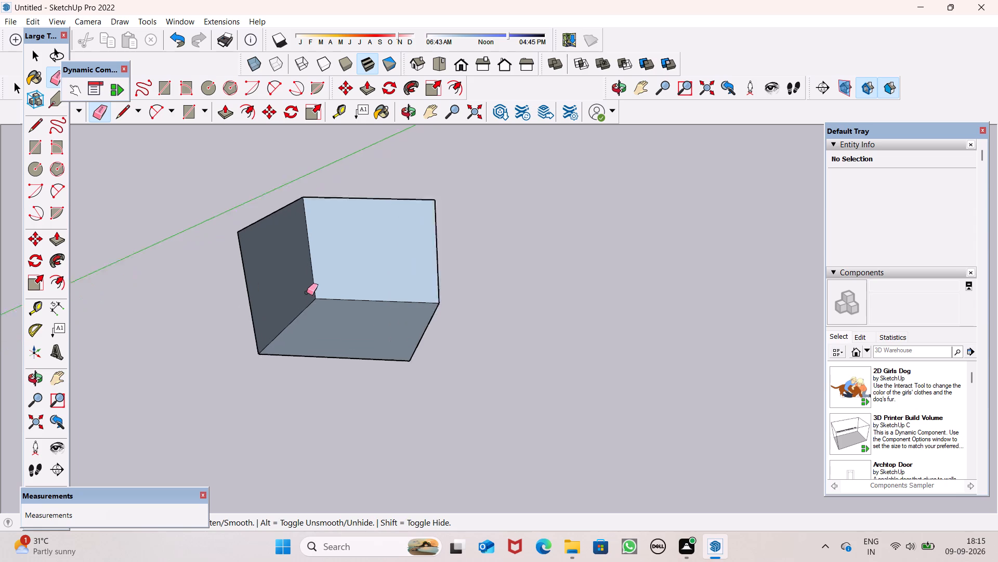
pyautogui.scroll(3, 307, 292)
pyautogui.moveTo(311, 360); pyautogui.dragTo(376, 388, button='middle')
pyautogui.moveTo(202, 240); pyautogui.dragTo(211, 235)
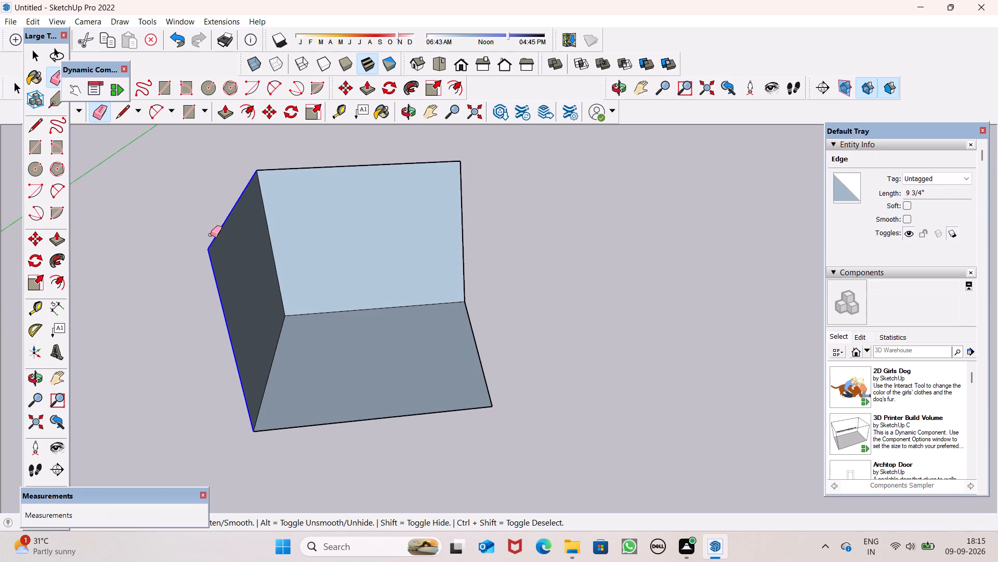
pyautogui.moveTo(211, 235); pyautogui.dragTo(238, 350)
pyautogui.moveTo(314, 364); pyautogui.dragTo(376, 394, button='middle')
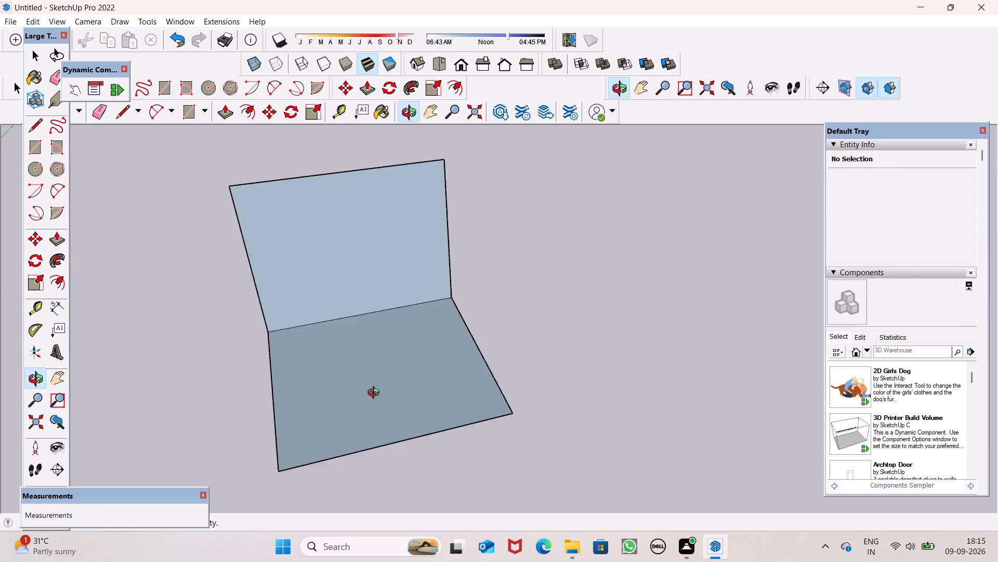
pyautogui.moveTo(376, 394); pyautogui.dragTo(373, 387, button='middle')
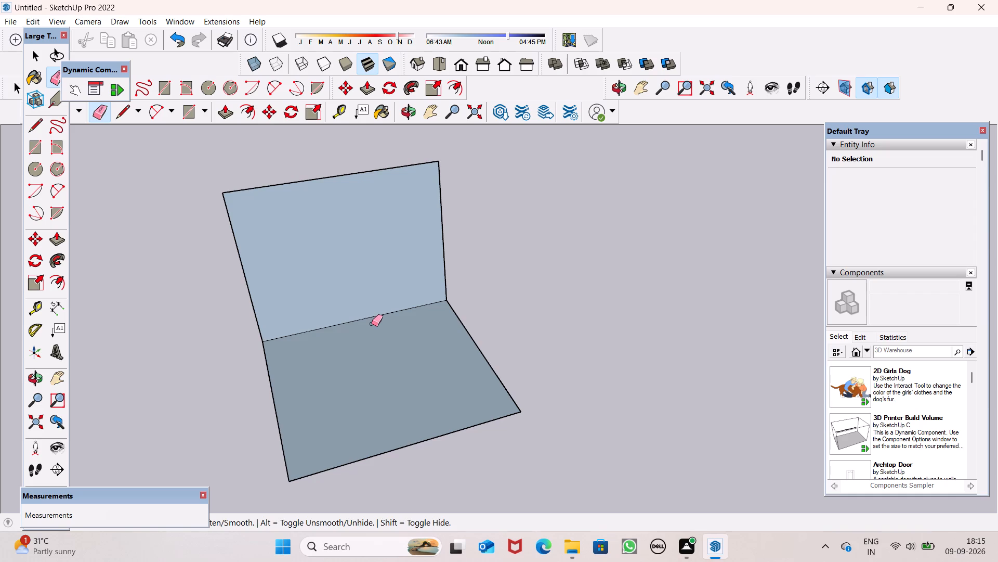
pyautogui.press('space')
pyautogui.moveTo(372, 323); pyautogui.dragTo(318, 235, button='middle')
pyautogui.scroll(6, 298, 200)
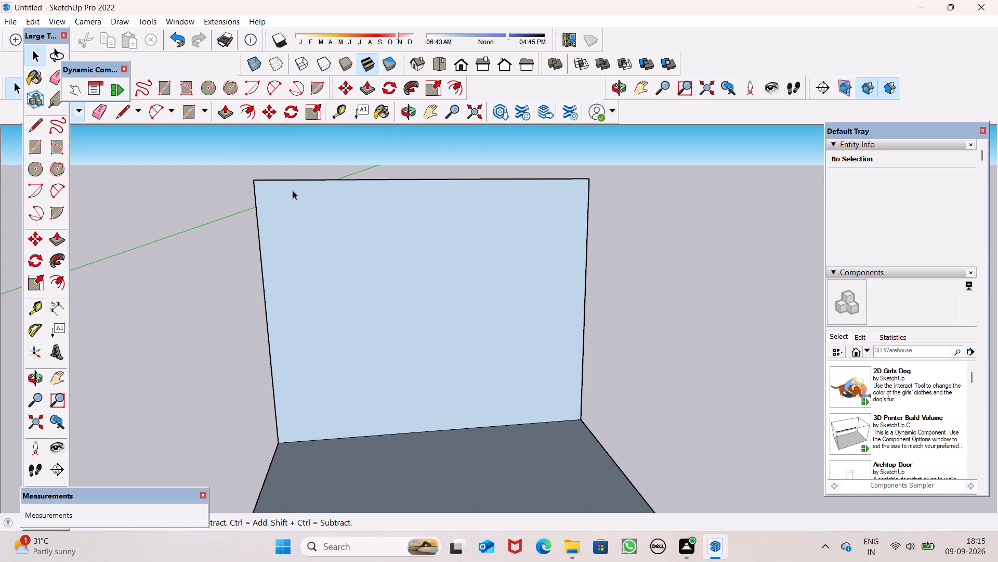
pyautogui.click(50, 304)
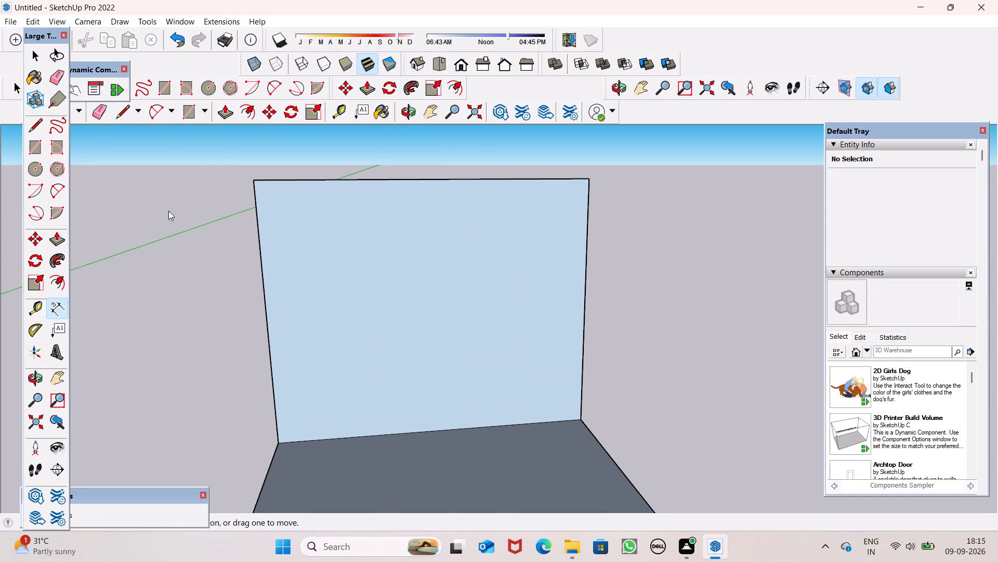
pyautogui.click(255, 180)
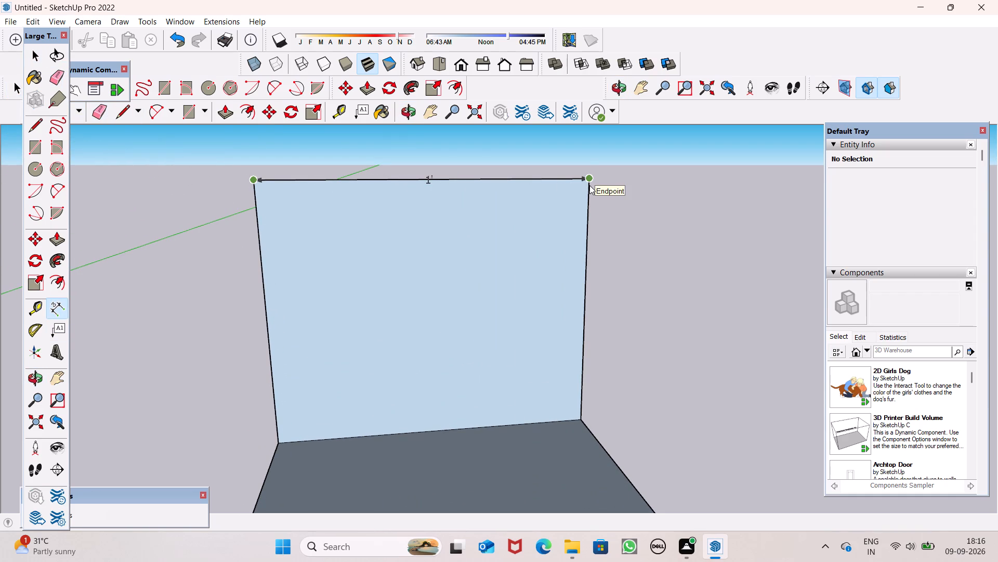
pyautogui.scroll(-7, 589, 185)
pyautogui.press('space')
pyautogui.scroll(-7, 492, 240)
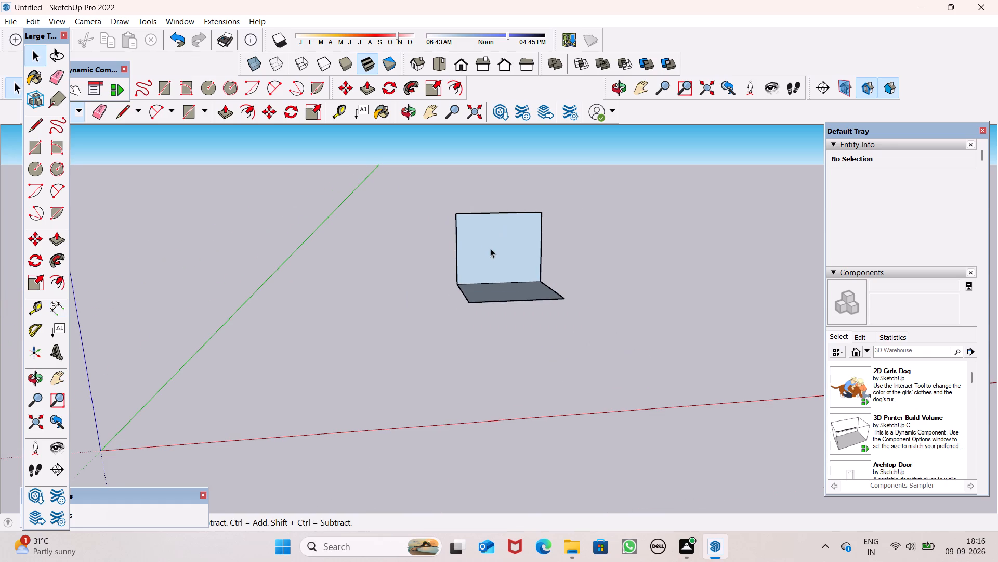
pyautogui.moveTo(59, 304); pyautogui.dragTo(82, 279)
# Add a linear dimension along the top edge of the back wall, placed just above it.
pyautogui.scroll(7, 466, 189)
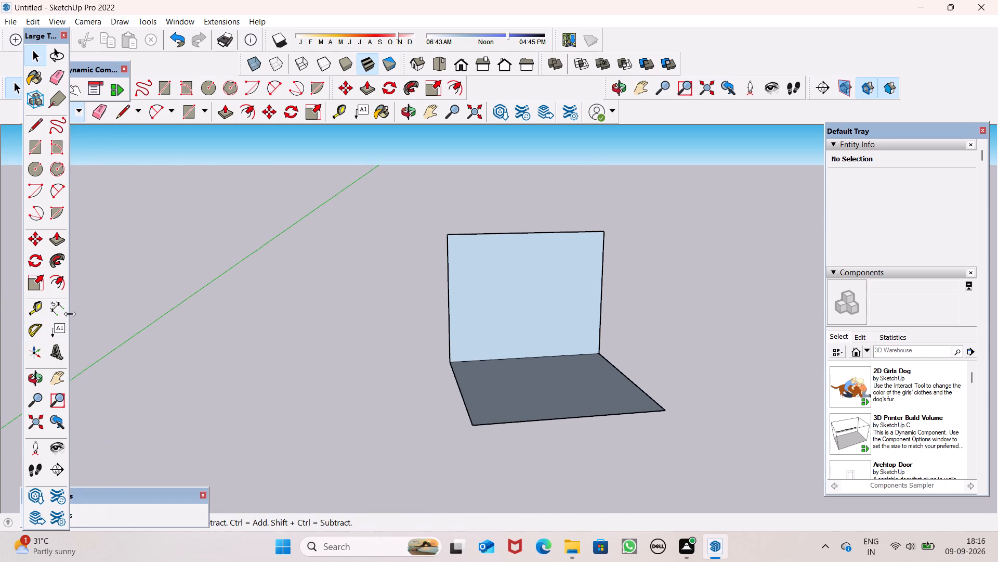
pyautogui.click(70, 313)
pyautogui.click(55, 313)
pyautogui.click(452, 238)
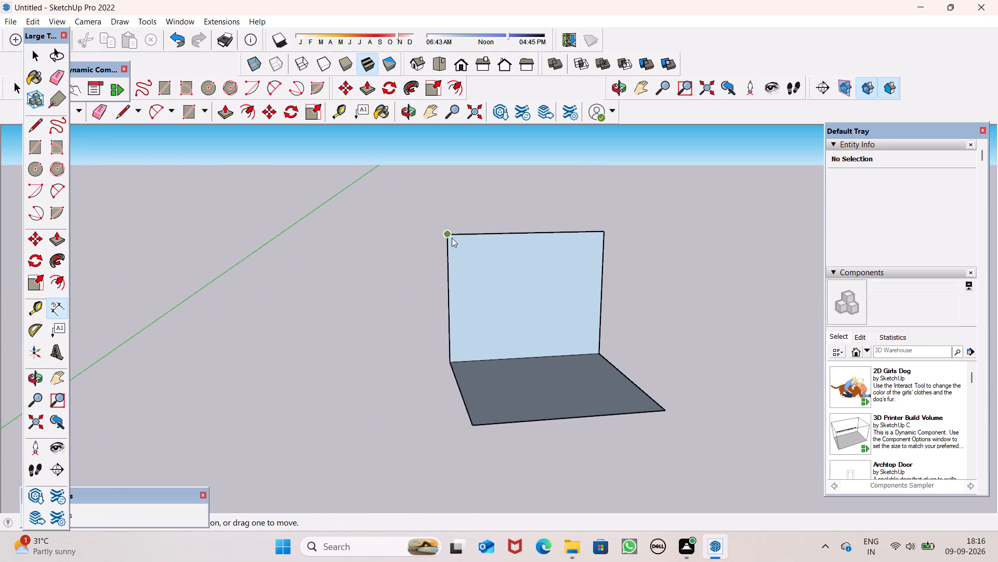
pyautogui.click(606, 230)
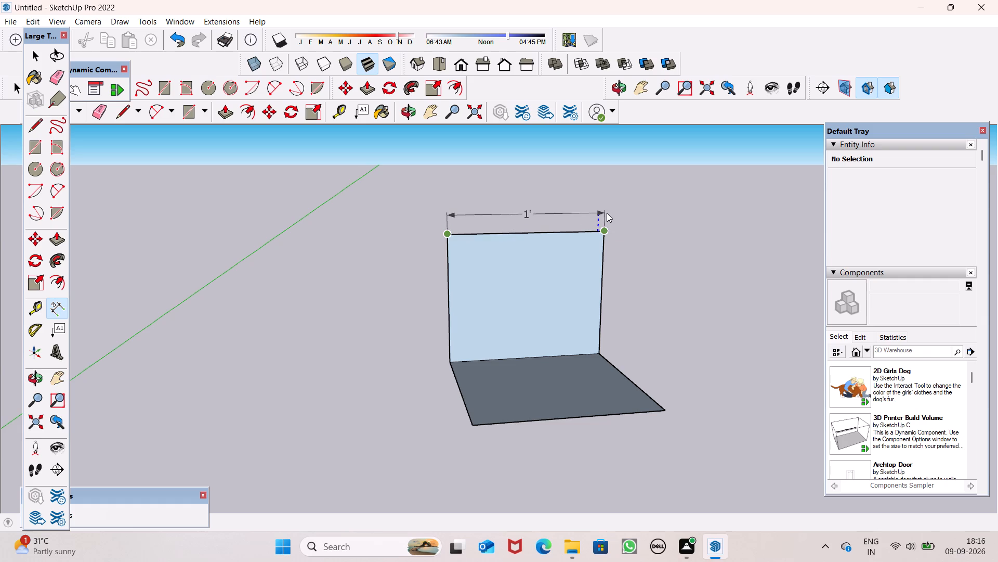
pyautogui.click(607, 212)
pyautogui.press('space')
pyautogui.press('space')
# Undo the dimension, the edge erasures, the Push/Pull and the square, back to the model without the floor and wall.
pyautogui.scroll(-20, 400, 217)
pyautogui.scroll(-12, 400, 217)
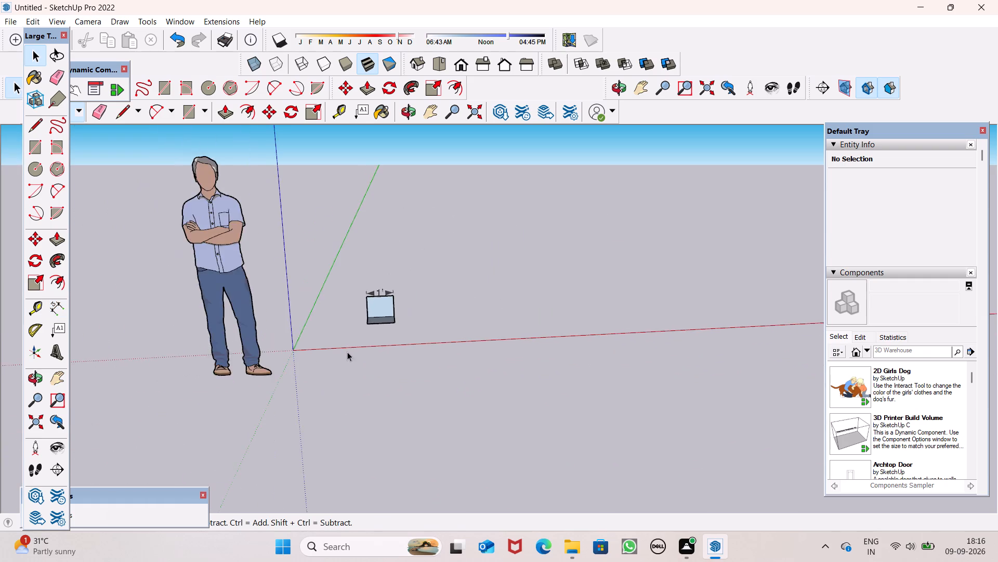
pyautogui.scroll(-1, 347, 352)
pyautogui.moveTo(361, 347); pyautogui.dragTo(383, 480, button='middle')
pyautogui.hotkey('ctrl', 'z')
pyautogui.hotkey('ctrl', 'z')
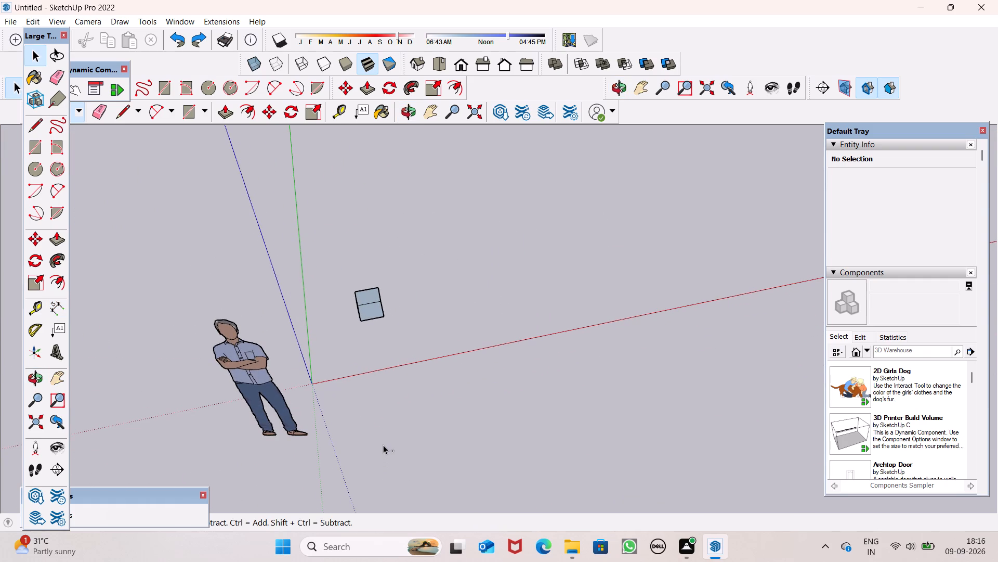
pyautogui.hotkey('ctrl', 'z')
pyautogui.hotkey('ctrl', 'z')
pyautogui.hotkey('ctrl', 'z')
pyautogui.hotkey('ctrl', 'z')
pyautogui.hotkey('ctrl', 'z')
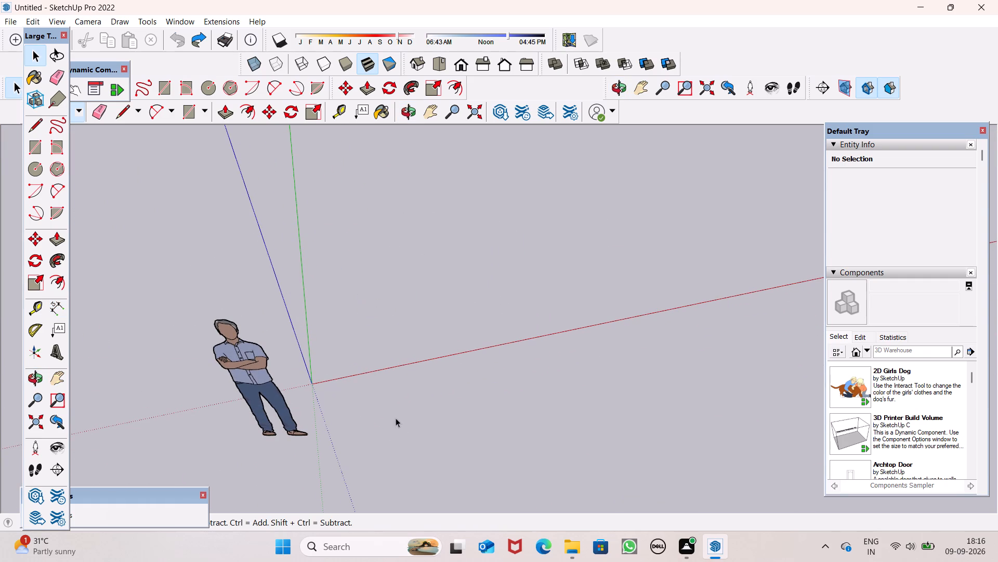
# Switch the camera to the standard Top view.
pyautogui.click(430, 61)
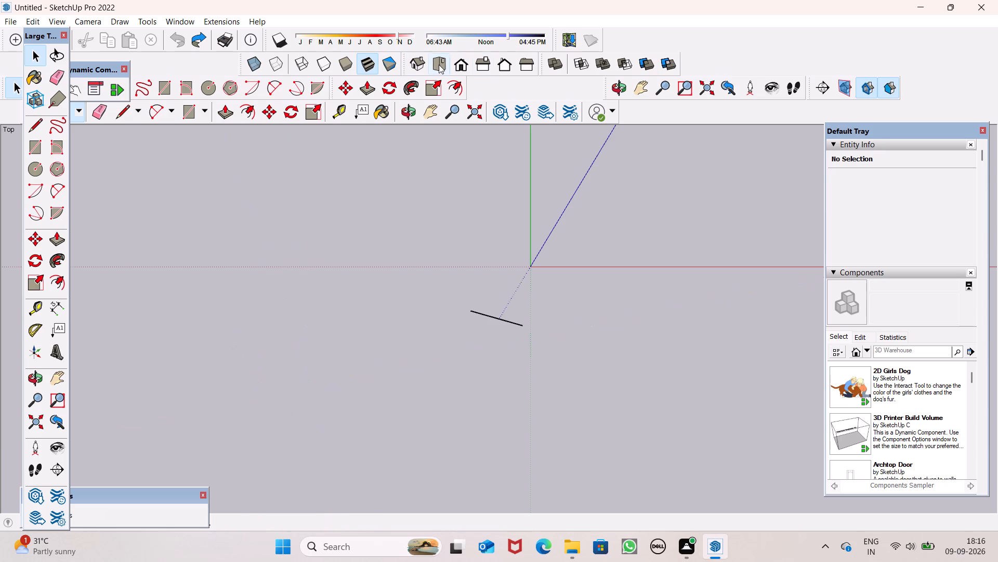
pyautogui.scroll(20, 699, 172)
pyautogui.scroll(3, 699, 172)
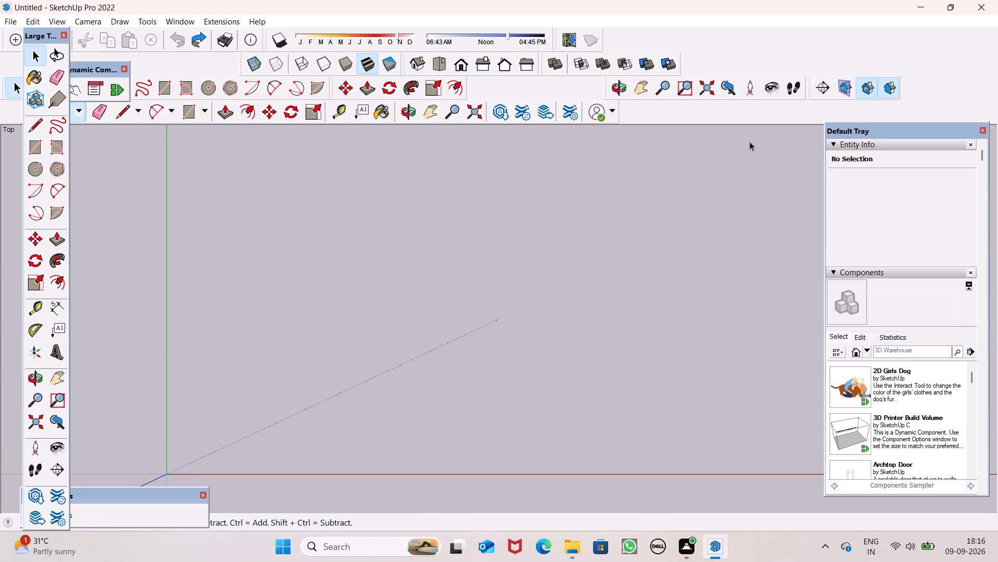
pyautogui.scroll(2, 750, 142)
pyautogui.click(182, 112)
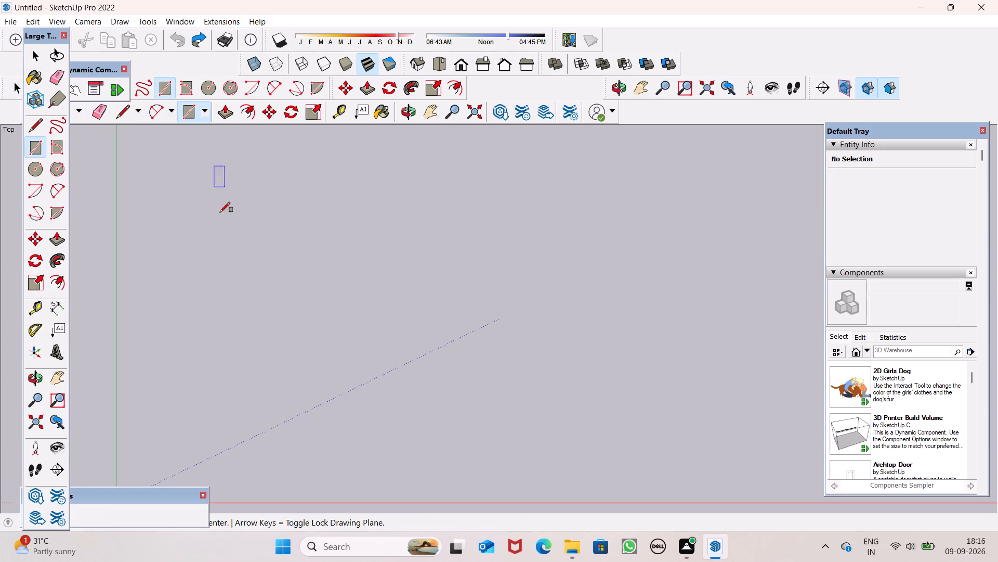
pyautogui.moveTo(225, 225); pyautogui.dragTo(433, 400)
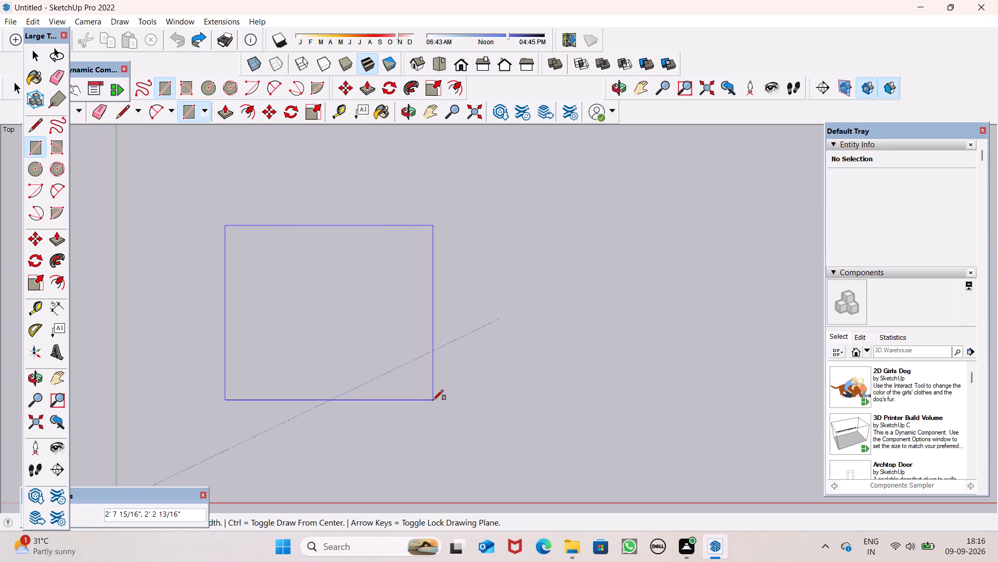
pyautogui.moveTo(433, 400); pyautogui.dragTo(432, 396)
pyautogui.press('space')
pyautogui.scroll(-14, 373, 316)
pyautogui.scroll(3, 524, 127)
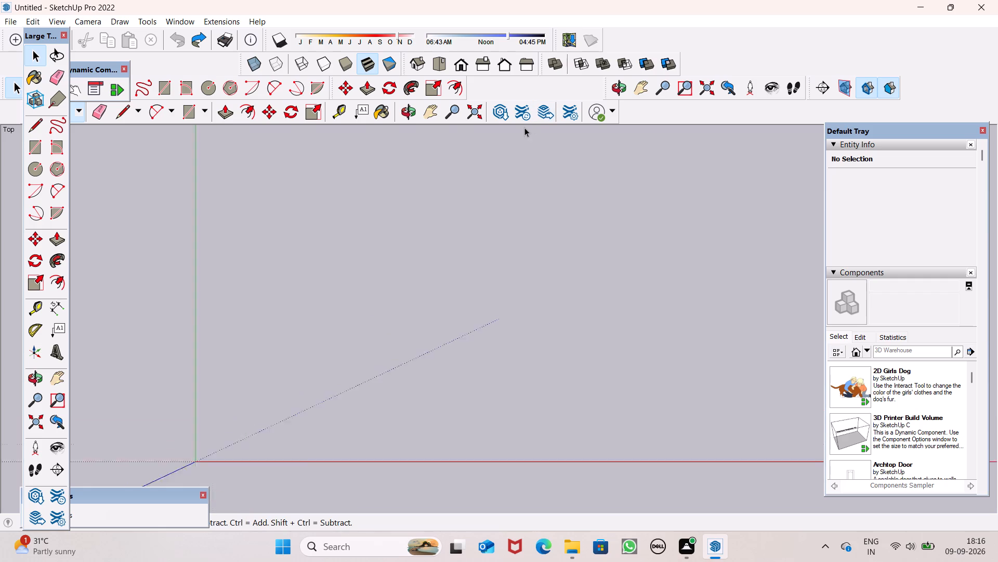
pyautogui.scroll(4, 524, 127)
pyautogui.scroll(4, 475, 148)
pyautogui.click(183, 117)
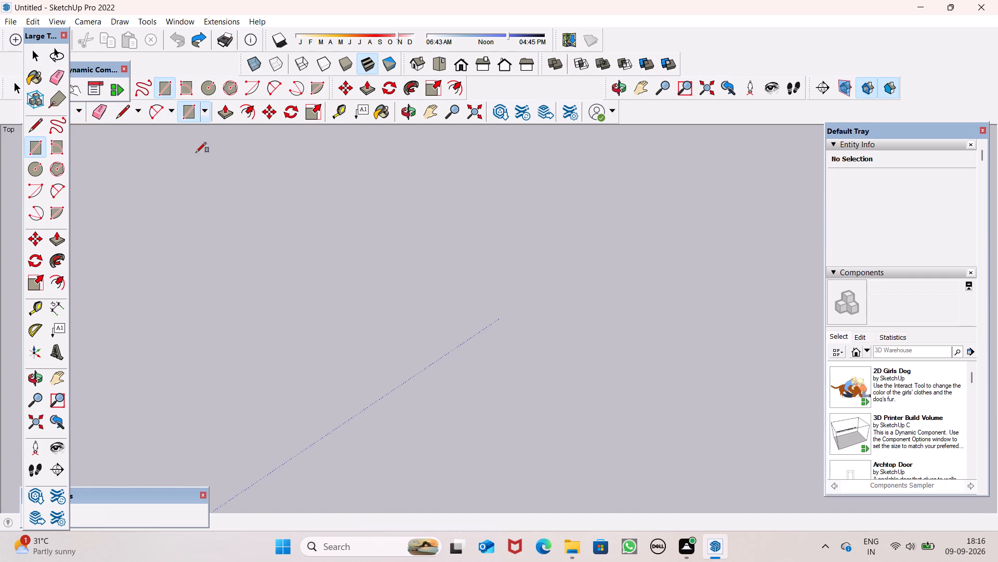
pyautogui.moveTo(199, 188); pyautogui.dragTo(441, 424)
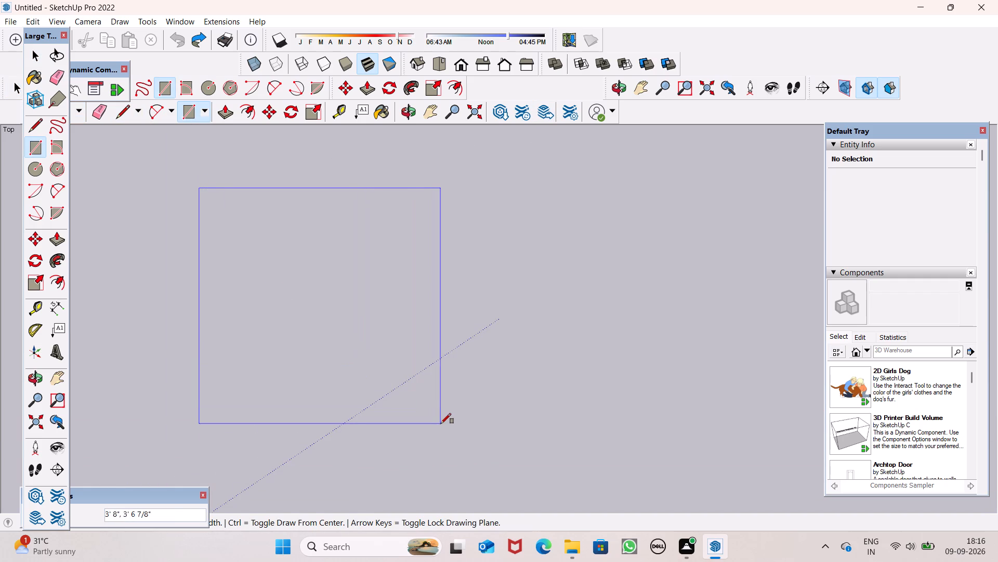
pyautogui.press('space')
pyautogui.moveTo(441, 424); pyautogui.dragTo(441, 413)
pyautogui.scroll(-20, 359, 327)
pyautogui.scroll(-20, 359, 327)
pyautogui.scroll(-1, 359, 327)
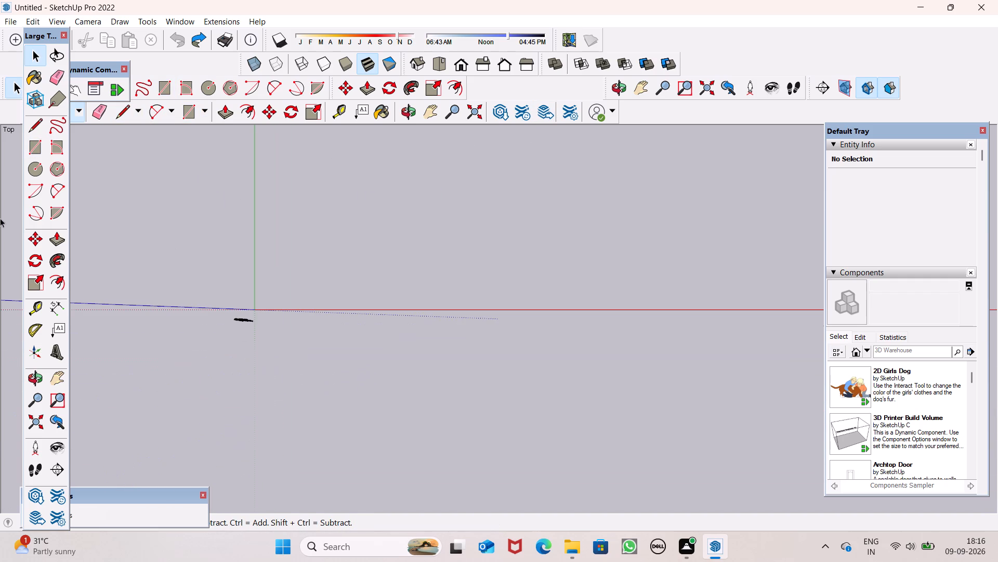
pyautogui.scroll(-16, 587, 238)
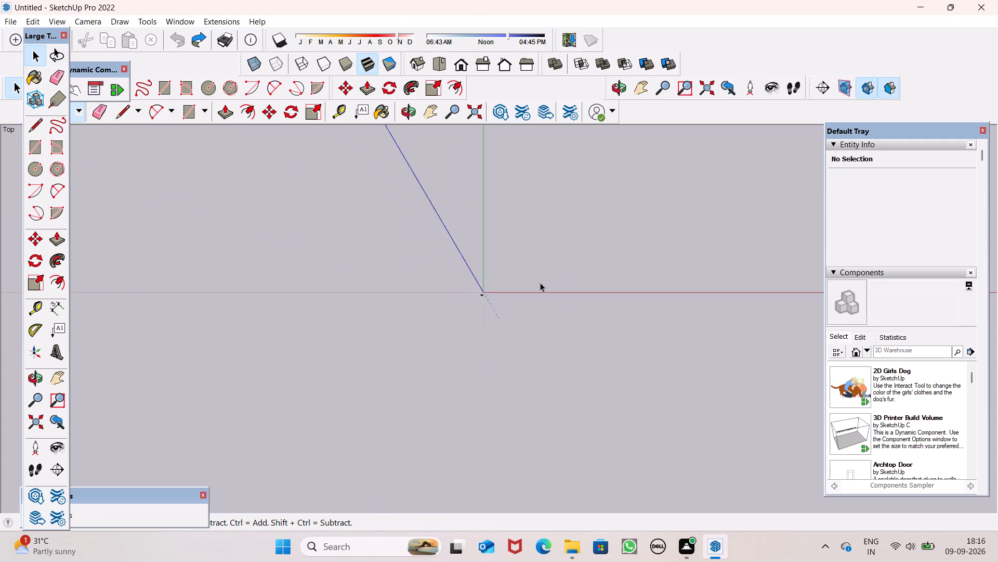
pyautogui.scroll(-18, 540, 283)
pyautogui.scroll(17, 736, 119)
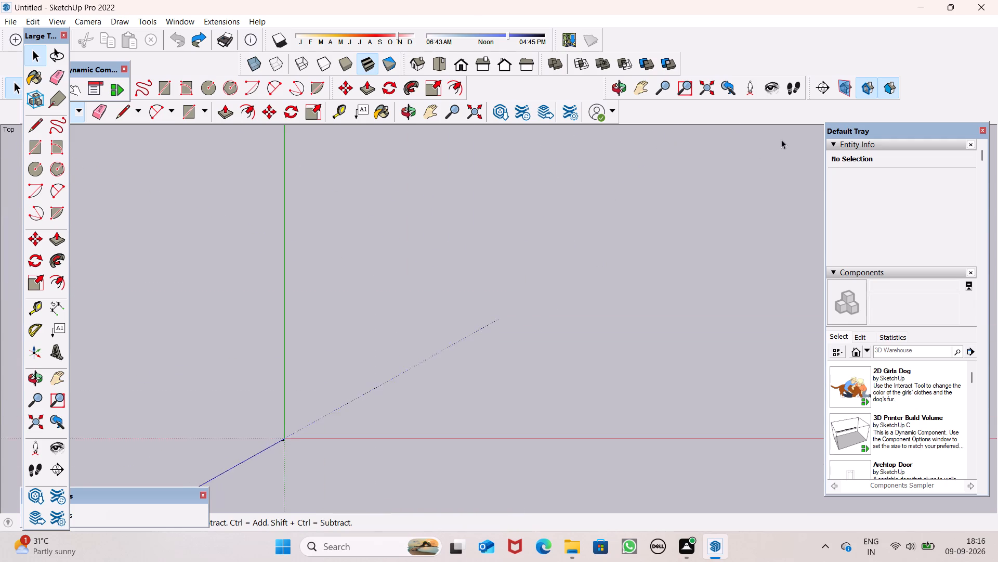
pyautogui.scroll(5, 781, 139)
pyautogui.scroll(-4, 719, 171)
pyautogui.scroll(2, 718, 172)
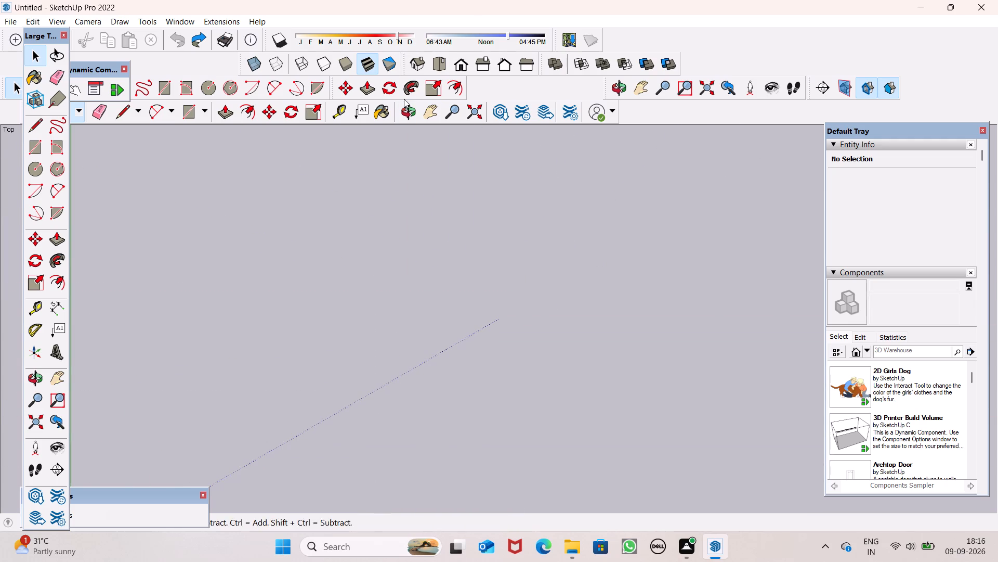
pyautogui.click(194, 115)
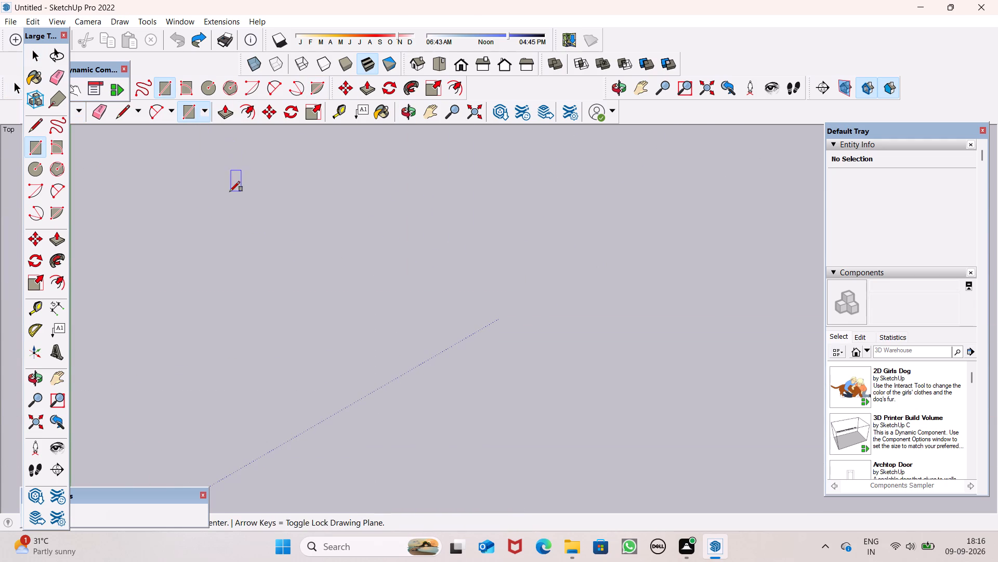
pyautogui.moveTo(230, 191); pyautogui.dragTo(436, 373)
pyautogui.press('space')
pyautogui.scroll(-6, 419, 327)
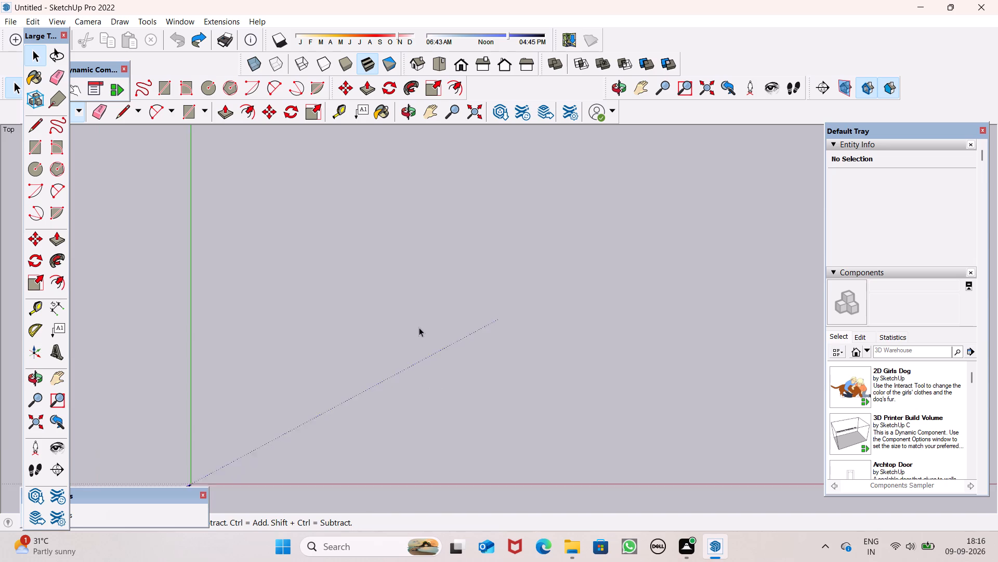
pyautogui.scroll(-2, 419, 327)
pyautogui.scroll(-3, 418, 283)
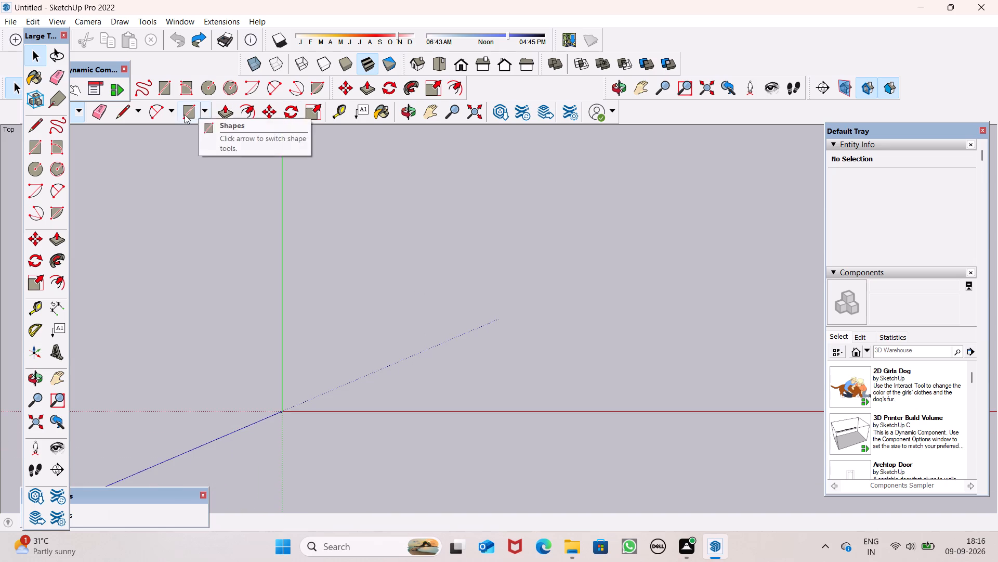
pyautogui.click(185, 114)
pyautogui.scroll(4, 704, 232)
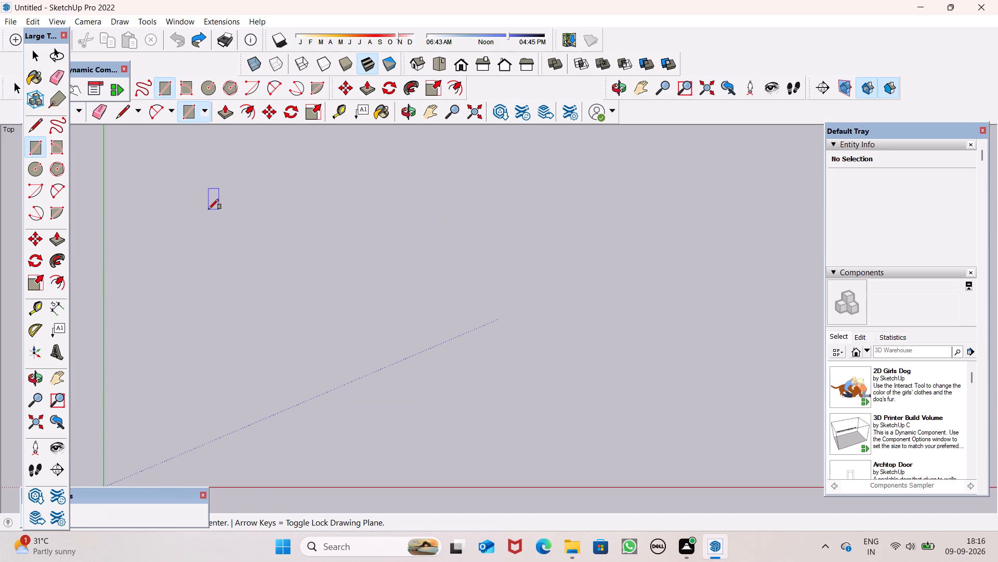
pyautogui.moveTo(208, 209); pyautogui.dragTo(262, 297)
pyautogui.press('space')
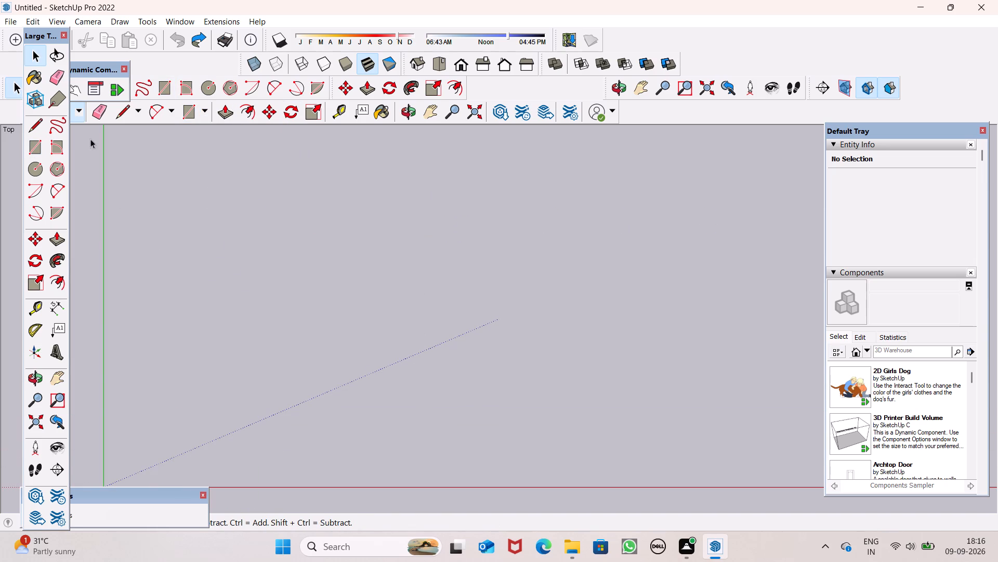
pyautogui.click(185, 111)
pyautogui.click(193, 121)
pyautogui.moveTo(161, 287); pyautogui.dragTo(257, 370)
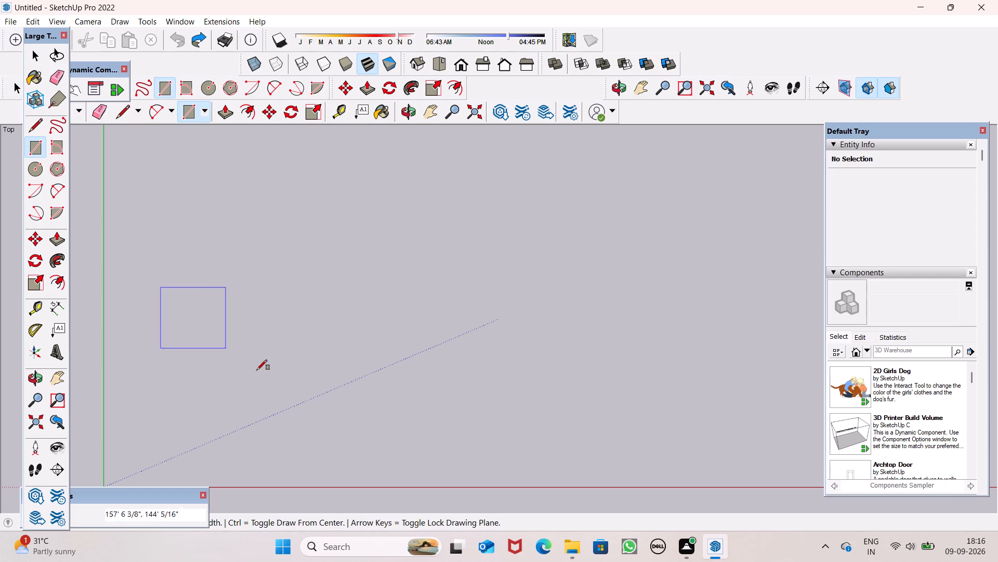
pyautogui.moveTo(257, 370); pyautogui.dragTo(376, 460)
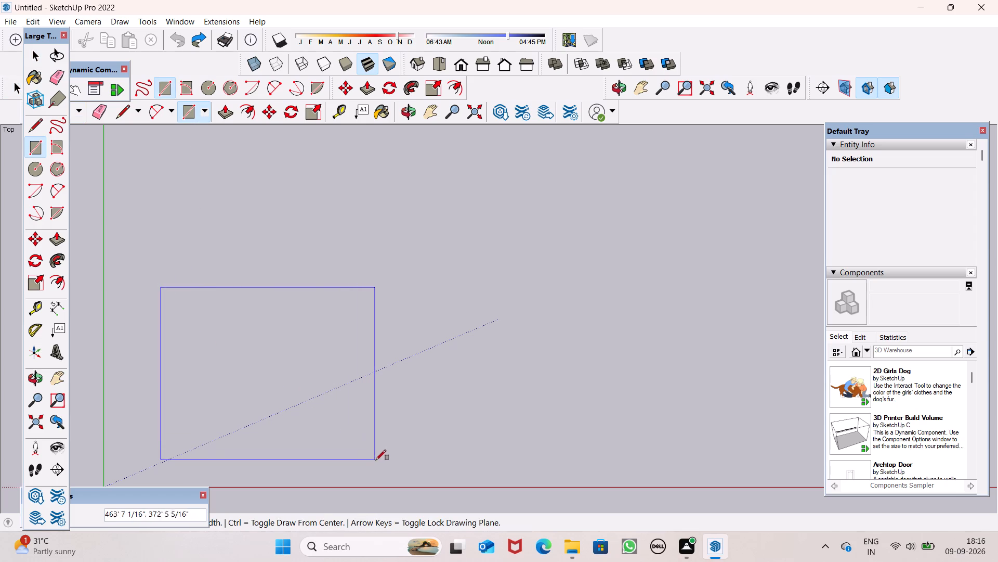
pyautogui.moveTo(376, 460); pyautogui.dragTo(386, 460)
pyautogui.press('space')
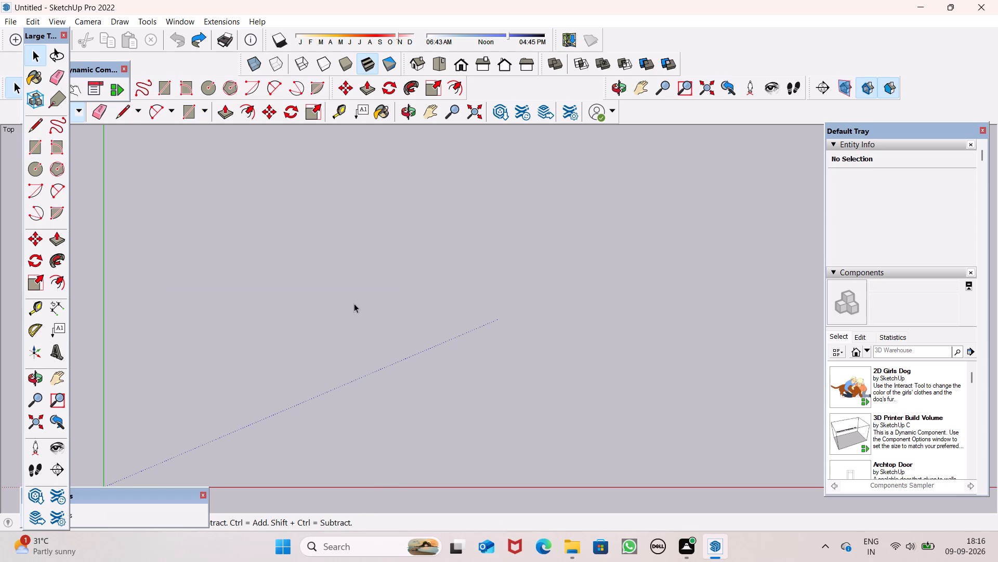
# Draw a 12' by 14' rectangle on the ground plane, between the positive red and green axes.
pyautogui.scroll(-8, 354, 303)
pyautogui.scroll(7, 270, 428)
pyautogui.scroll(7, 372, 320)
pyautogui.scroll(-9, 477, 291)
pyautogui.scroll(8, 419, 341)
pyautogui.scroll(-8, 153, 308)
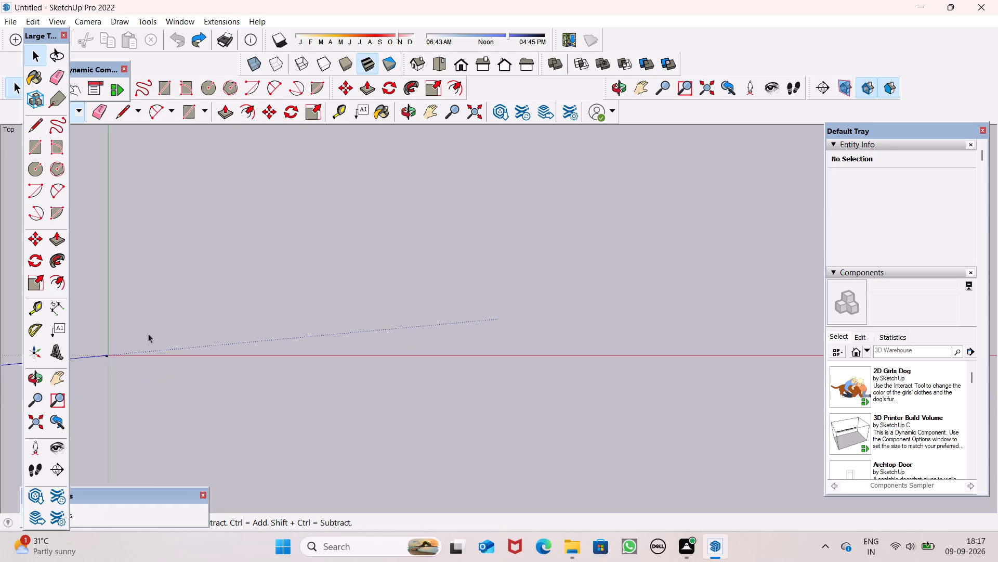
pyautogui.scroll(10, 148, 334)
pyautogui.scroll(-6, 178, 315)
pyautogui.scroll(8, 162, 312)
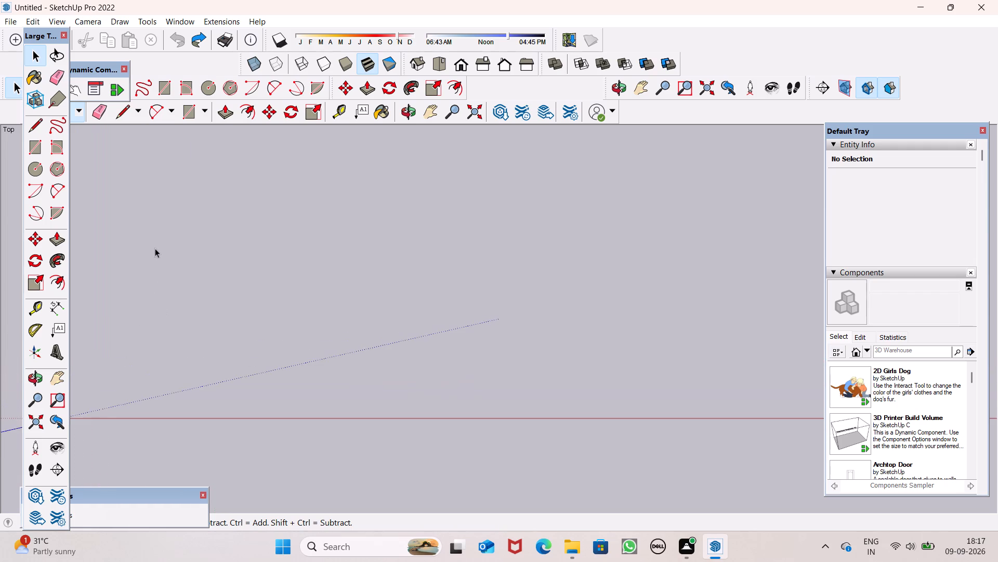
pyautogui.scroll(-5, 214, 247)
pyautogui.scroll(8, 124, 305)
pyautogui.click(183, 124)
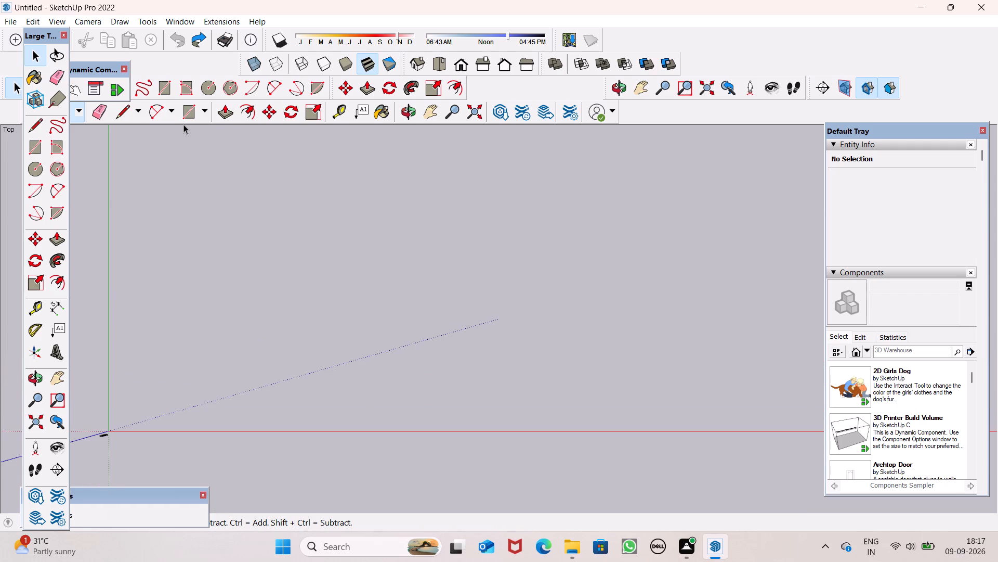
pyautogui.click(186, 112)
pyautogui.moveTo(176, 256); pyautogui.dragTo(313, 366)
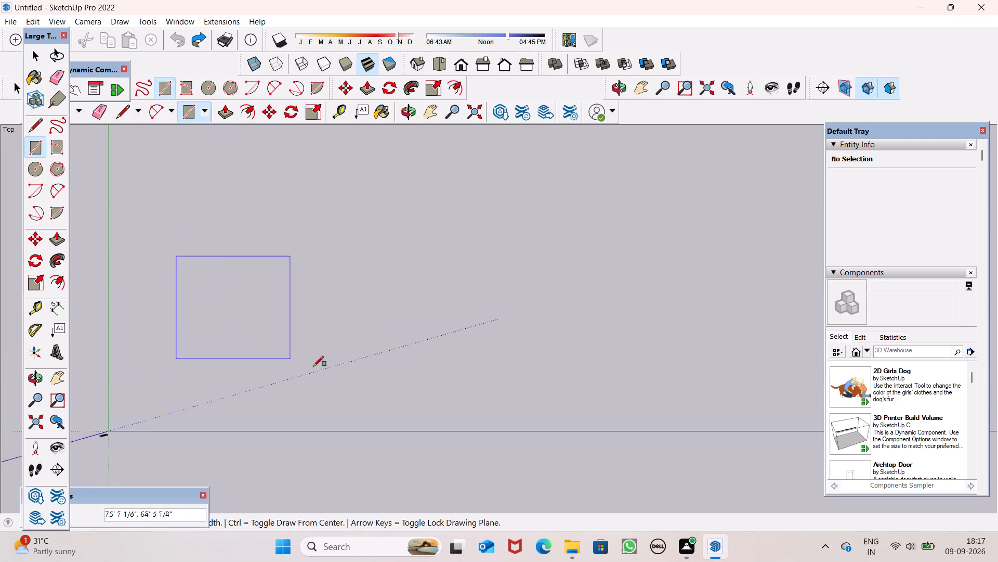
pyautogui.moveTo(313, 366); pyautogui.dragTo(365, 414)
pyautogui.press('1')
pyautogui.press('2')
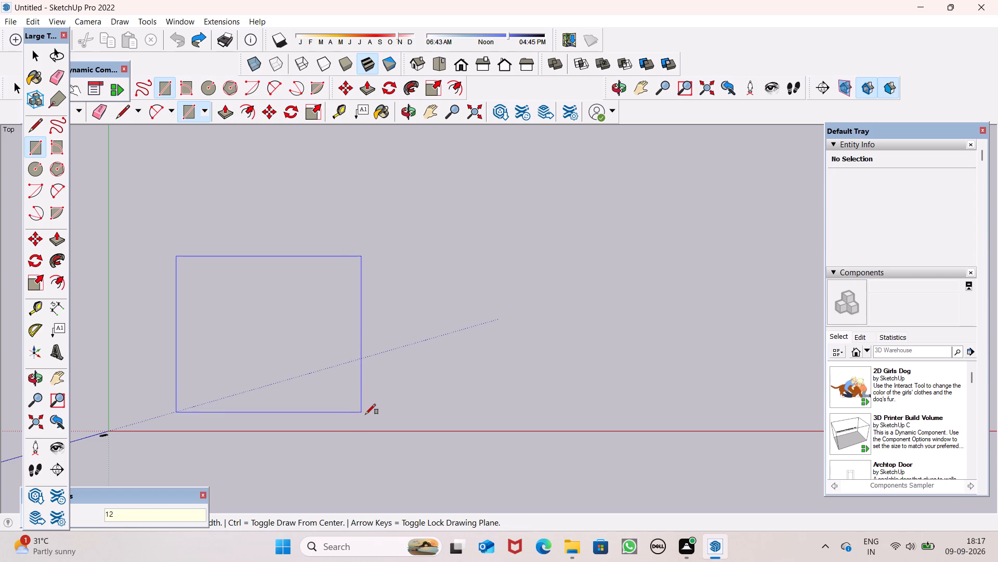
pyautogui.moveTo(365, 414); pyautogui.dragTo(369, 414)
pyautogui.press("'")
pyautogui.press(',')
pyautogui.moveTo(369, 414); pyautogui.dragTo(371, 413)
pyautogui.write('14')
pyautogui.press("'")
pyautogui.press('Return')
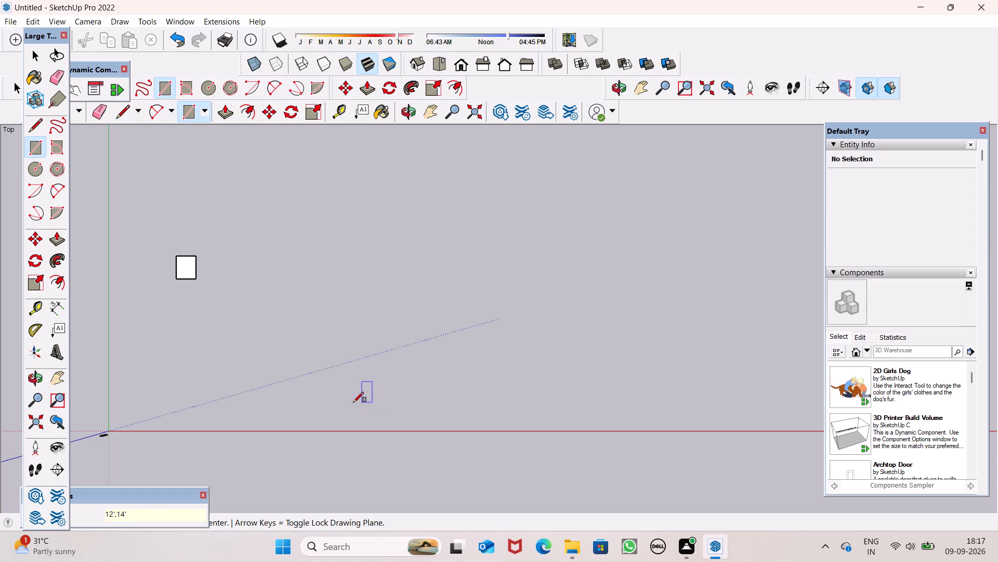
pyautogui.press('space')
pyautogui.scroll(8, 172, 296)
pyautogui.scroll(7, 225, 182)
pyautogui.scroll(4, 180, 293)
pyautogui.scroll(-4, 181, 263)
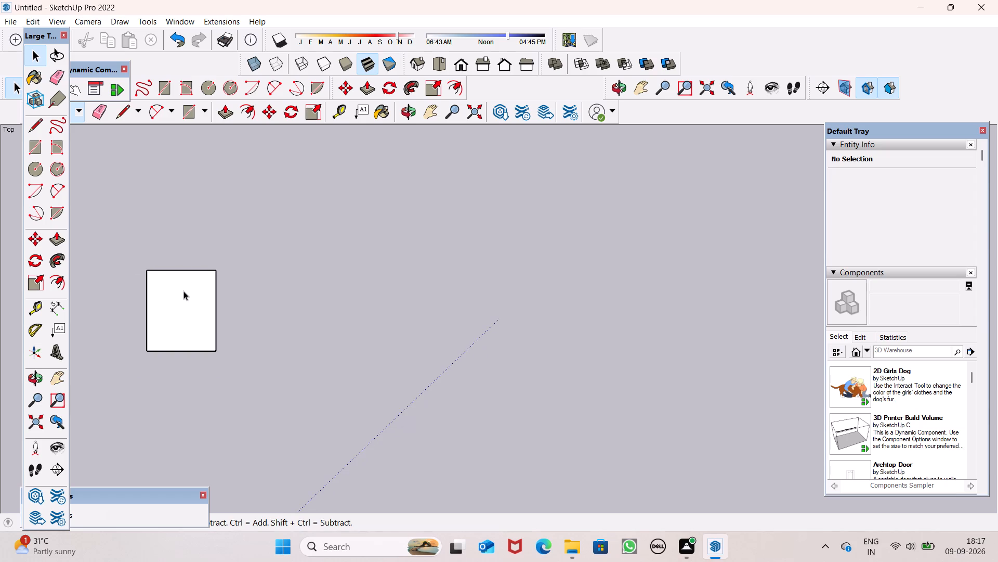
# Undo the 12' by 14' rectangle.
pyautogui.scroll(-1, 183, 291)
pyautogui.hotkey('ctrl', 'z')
# Draw a 14' by 12' floor rectangle on the ground plane, between the positive red and green axes.
pyautogui.scroll(-5, 243, 227)
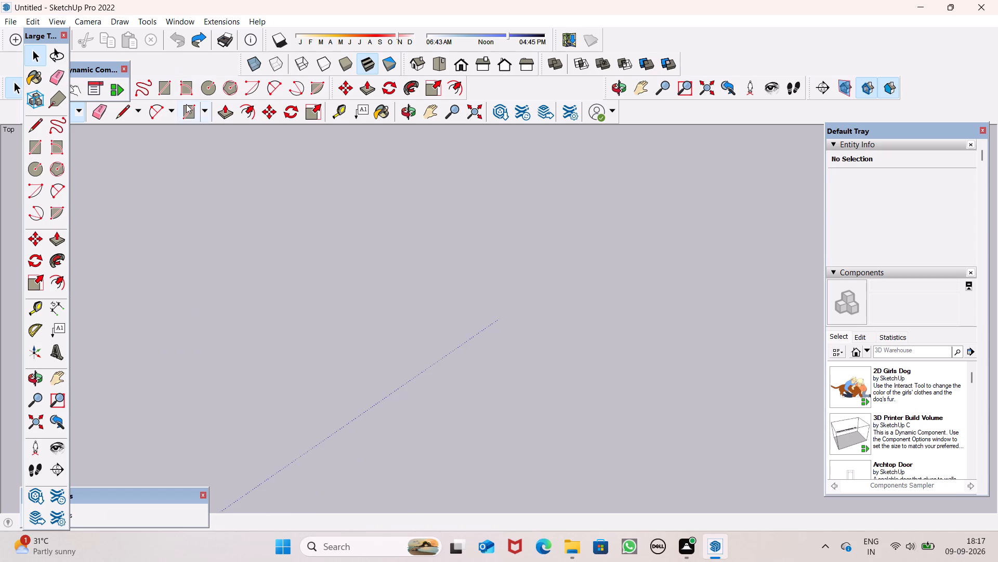
pyautogui.click(182, 112)
pyautogui.scroll(-9, 425, 151)
pyautogui.scroll(7, 288, 362)
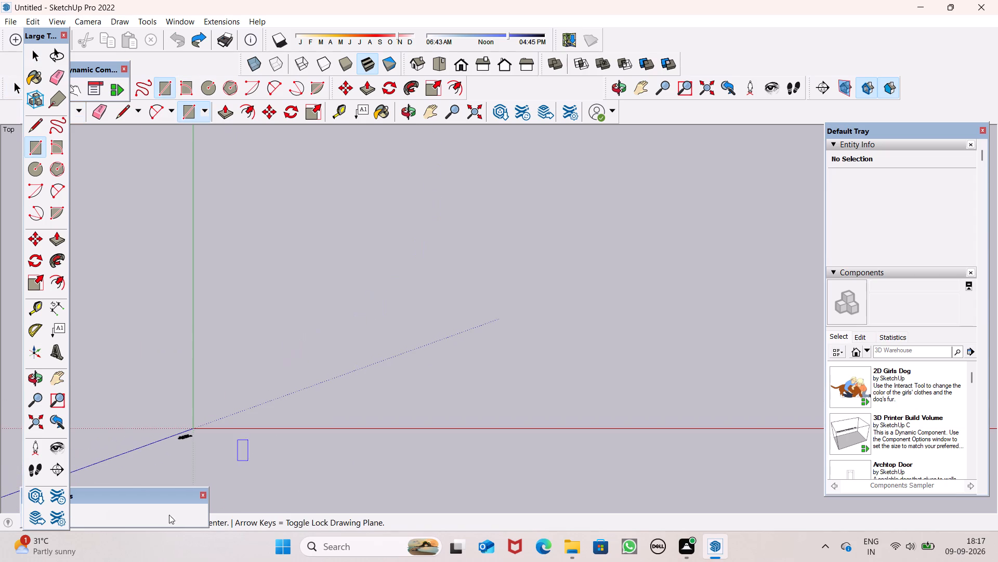
pyautogui.moveTo(238, 316); pyautogui.dragTo(320, 394)
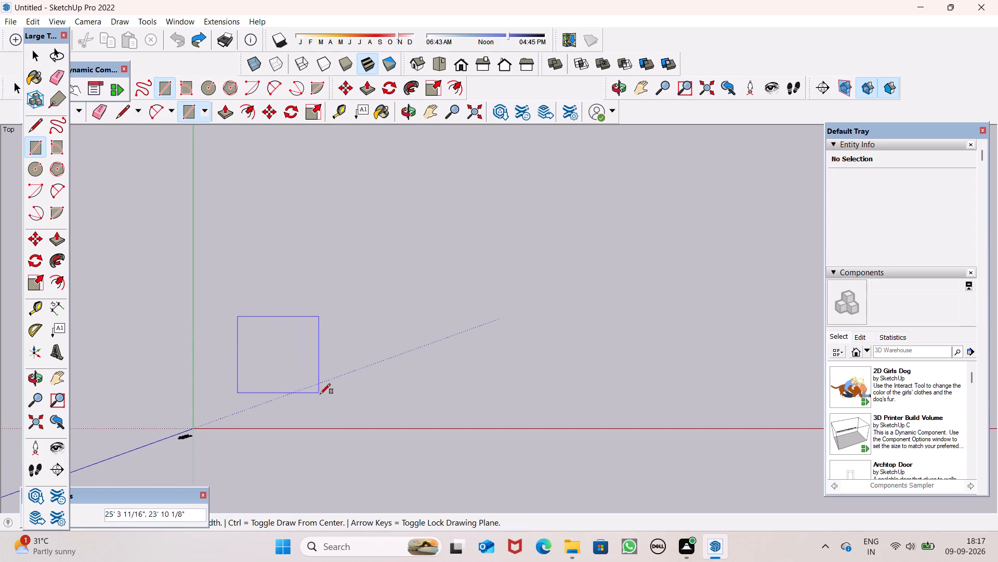
pyautogui.moveTo(320, 394); pyautogui.dragTo(331, 411)
pyautogui.press('1')
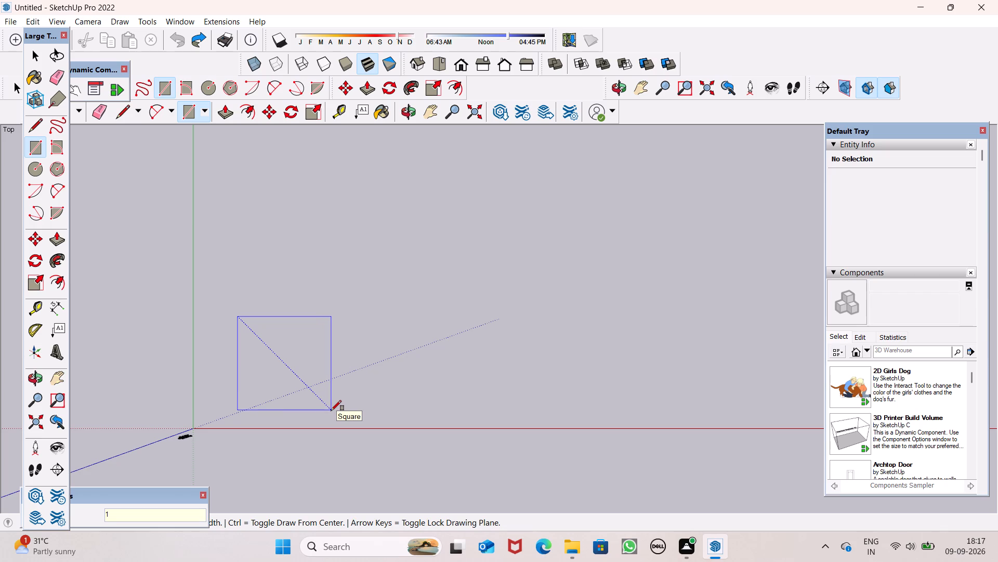
pyautogui.moveTo(331, 411); pyautogui.dragTo(332, 411)
pyautogui.write("4'")
pyautogui.moveTo(332, 411); pyautogui.dragTo(336, 410)
pyautogui.press(',')
pyautogui.press('1')
pyautogui.press('2')
pyautogui.moveTo(336, 410); pyautogui.dragTo(338, 412)
pyautogui.press("'")
pyautogui.press('Return')
pyautogui.press('space')
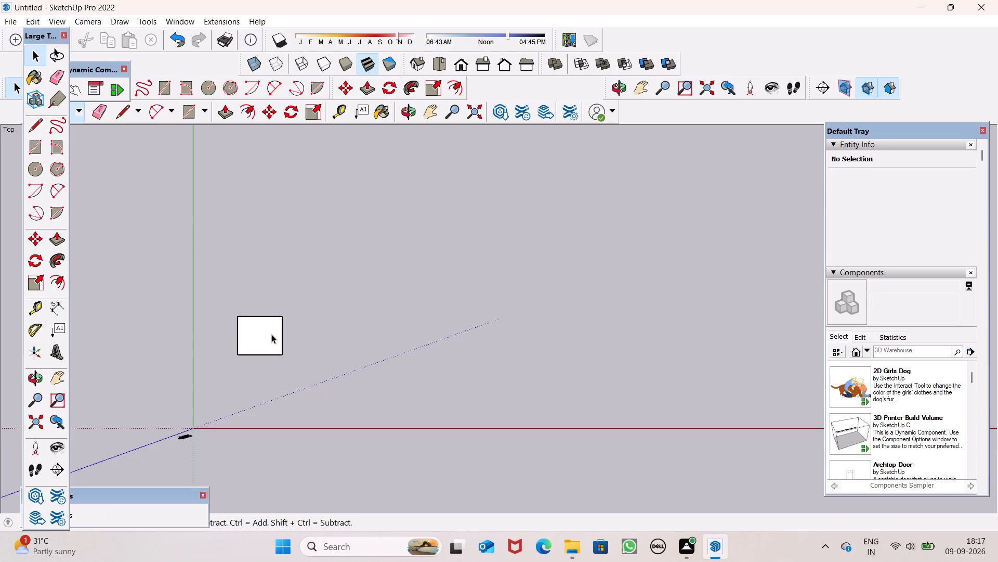
# Push/Pull the floor rectangle up 10' into a room-sized box.
pyautogui.scroll(16, 271, 334)
pyautogui.scroll(-4, 271, 334)
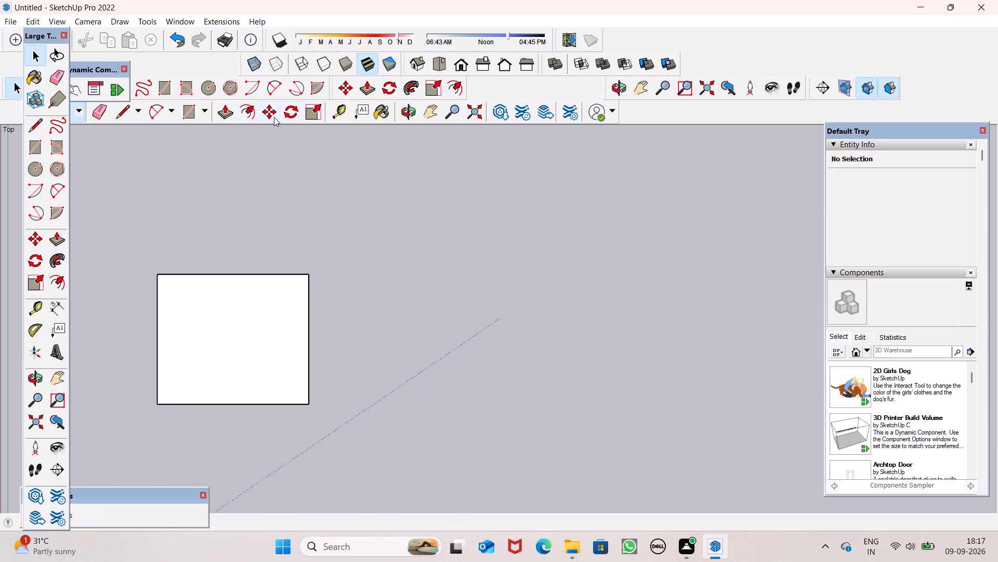
pyautogui.click(228, 118)
pyautogui.moveTo(252, 297); pyautogui.dragTo(254, 297)
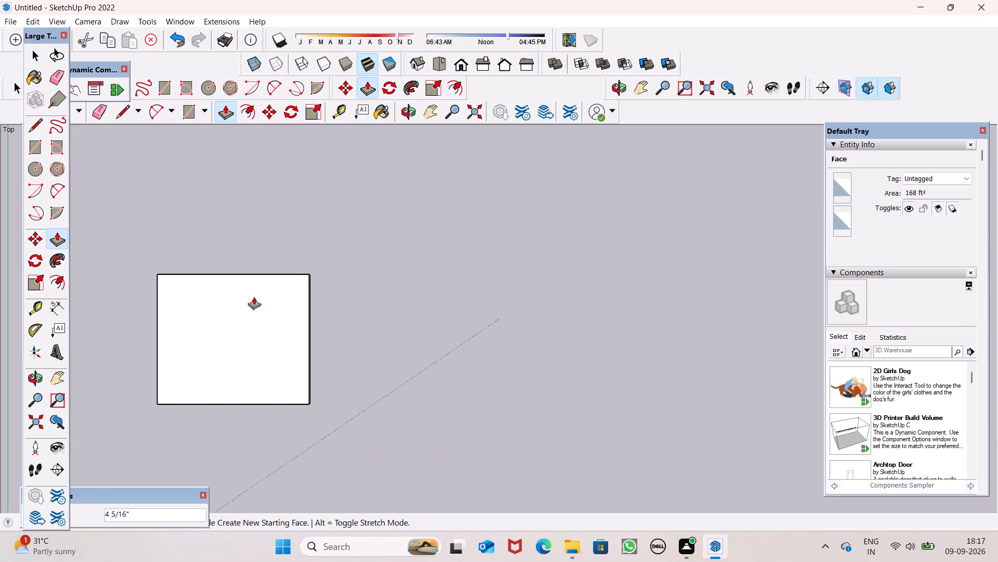
pyautogui.moveTo(254, 297); pyautogui.dragTo(217, 315)
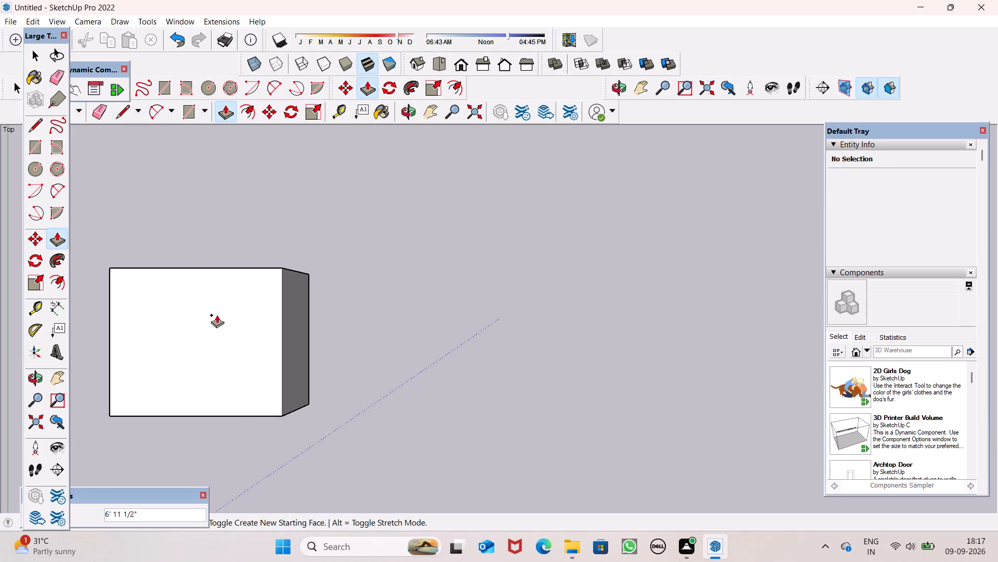
pyautogui.moveTo(217, 315); pyautogui.dragTo(220, 314)
pyautogui.write('10')
pyautogui.press("'")
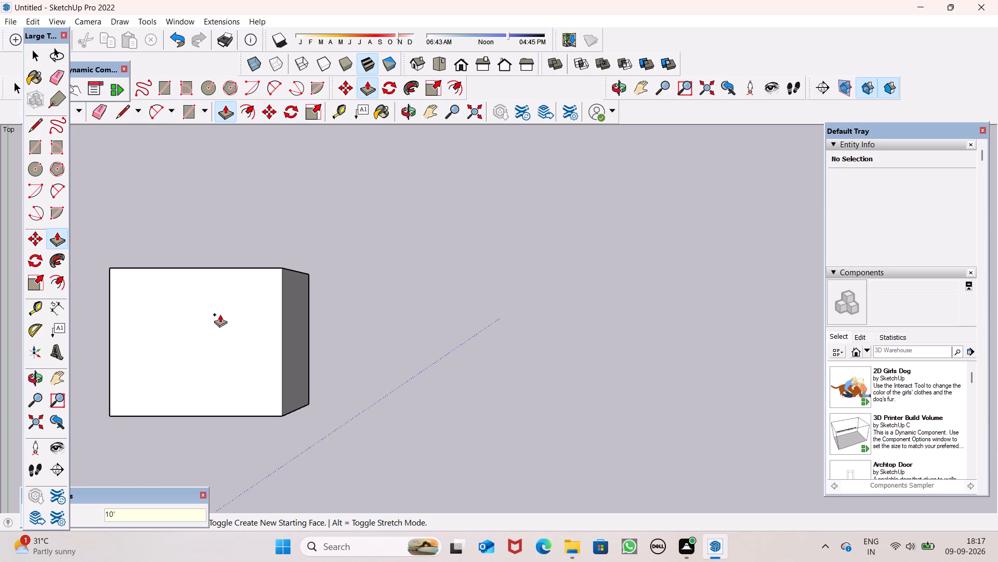
pyautogui.press('Return')
pyautogui.moveTo(220, 314); pyautogui.dragTo(220, 314)
# Erase the box's top front edge and the outer edges of the side wall farther from the green axis.
pyautogui.moveTo(294, 351); pyautogui.dragTo(416, 284, button='middle')
pyautogui.scroll(-7, 444, 262)
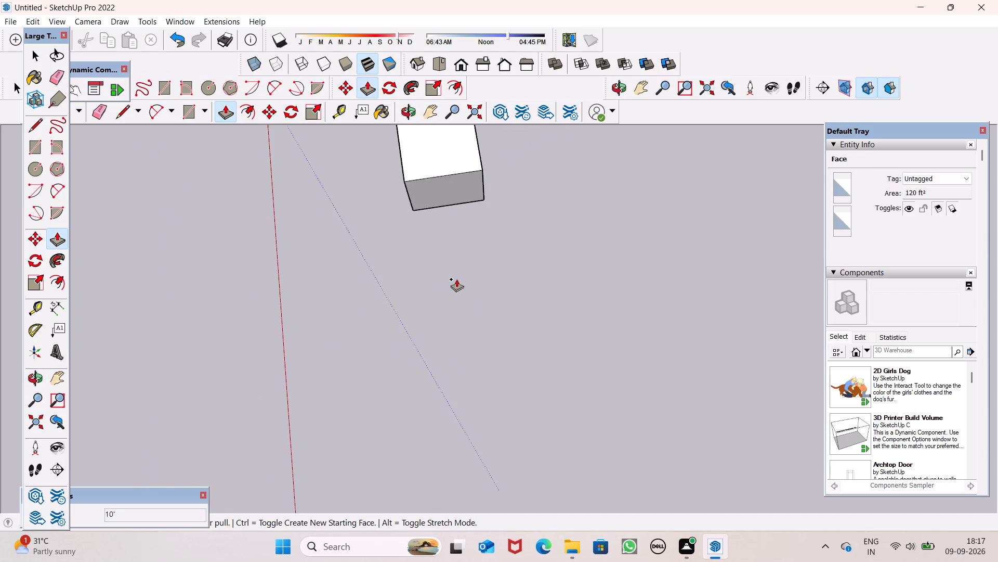
pyautogui.scroll(-5, 456, 279)
pyautogui.click(440, 67)
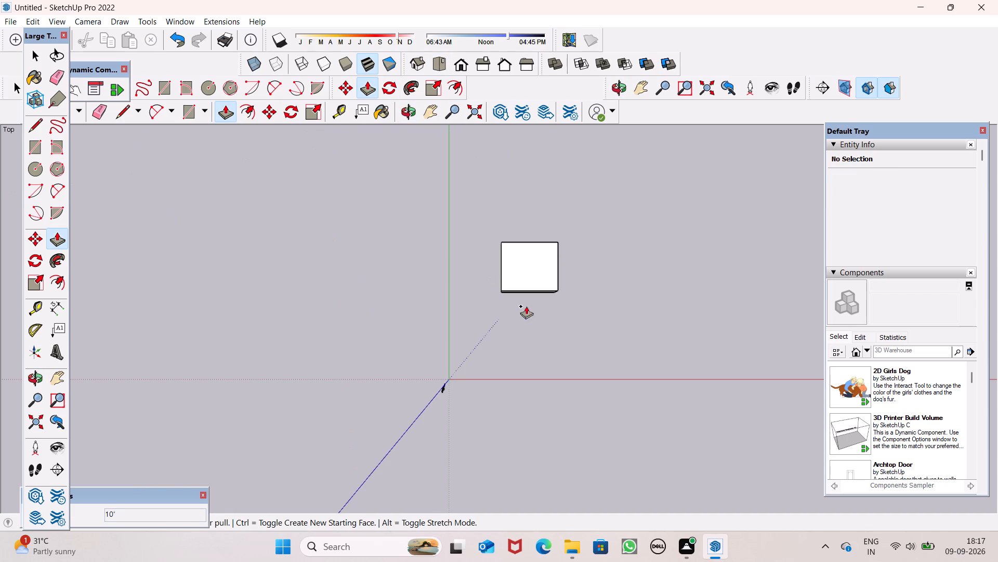
pyautogui.scroll(15, 555, 303)
pyautogui.scroll(-6, 573, 242)
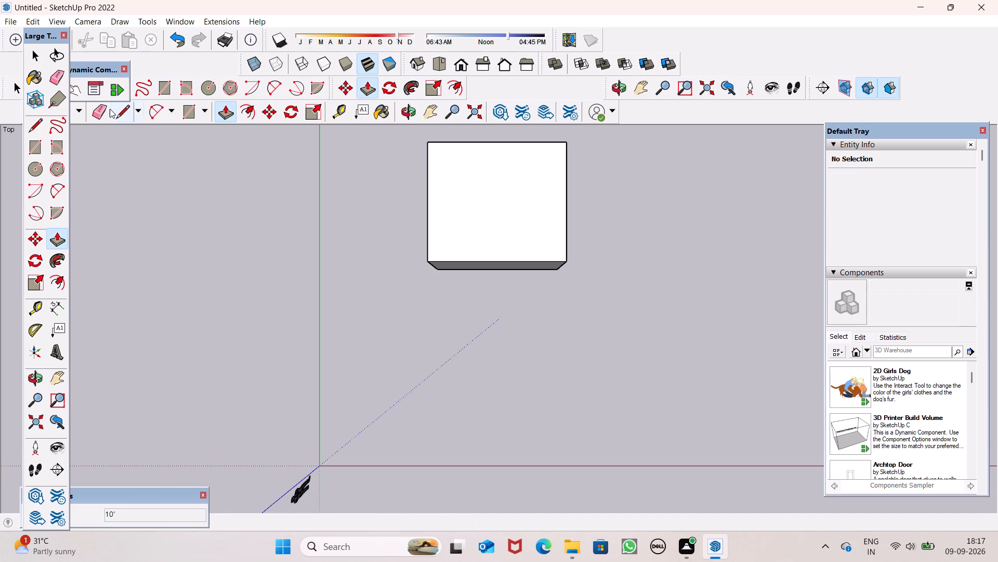
pyautogui.click(107, 110)
pyautogui.moveTo(534, 263); pyautogui.dragTo(543, 119, button='middle')
pyautogui.scroll(1, 543, 119)
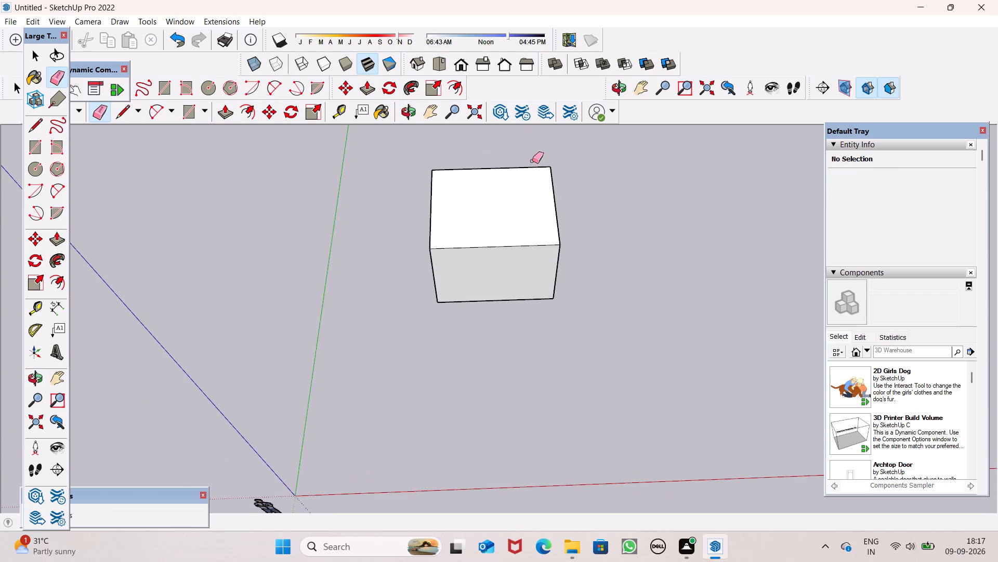
pyautogui.moveTo(464, 283); pyautogui.dragTo(520, 235, button='middle')
pyautogui.scroll(1, 520, 235)
pyautogui.scroll(4, 454, 265)
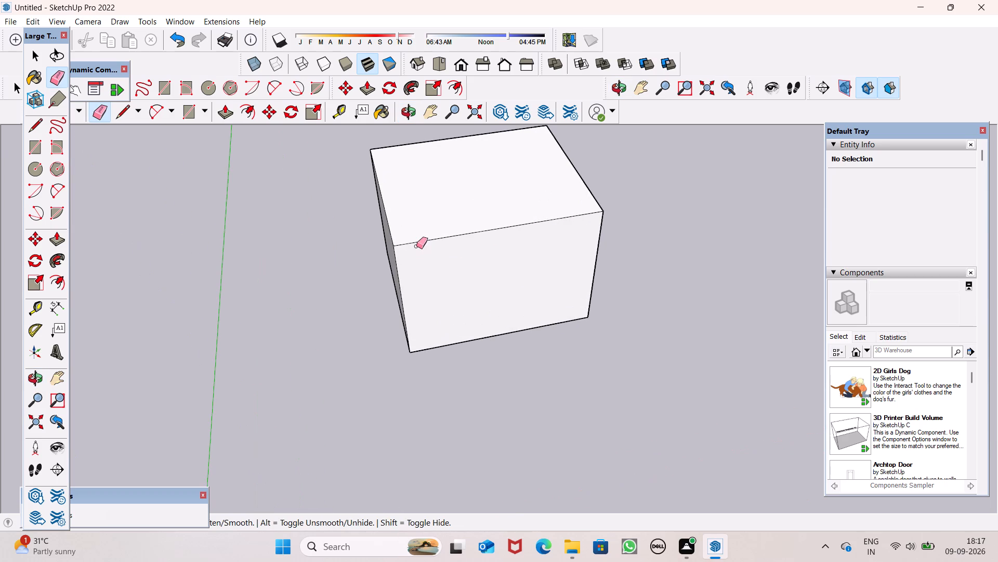
pyautogui.click(416, 243)
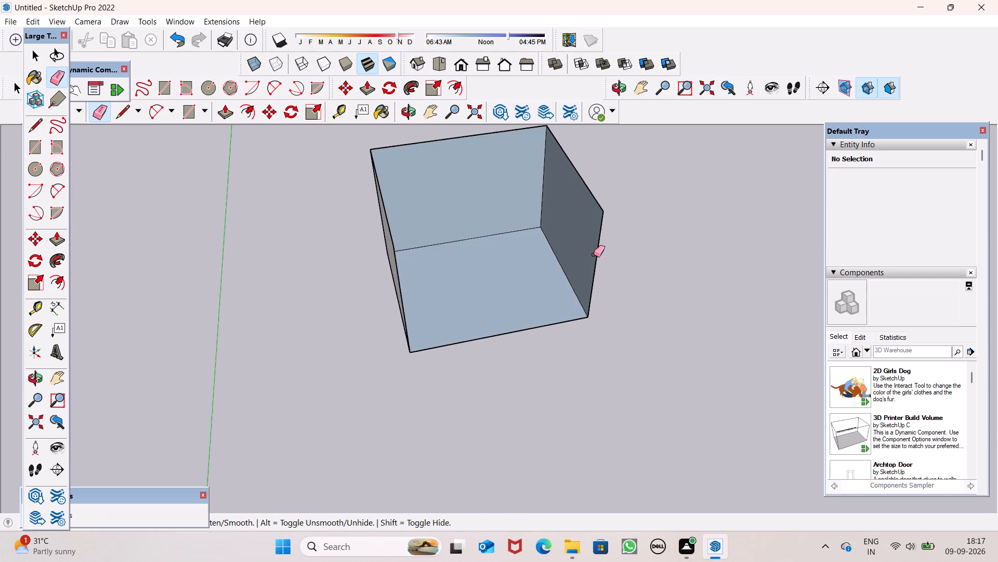
pyautogui.moveTo(607, 190); pyautogui.dragTo(601, 233)
# Erase the top and front vertical edges of the remaining side wall, leaving only the floor and back wall.
pyautogui.scroll(1, 483, 297)
pyautogui.moveTo(482, 297); pyautogui.dragTo(473, 303, button='middle')
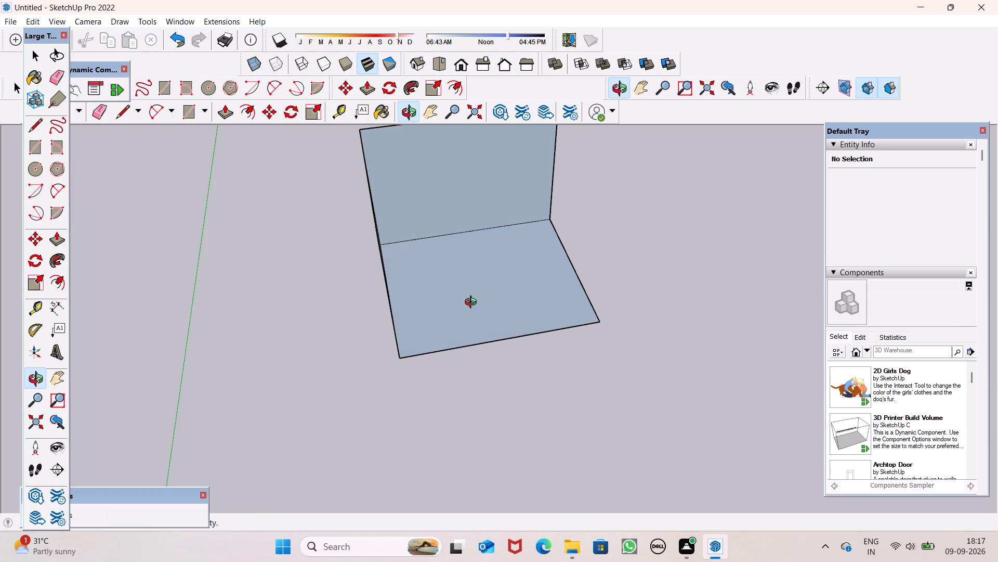
pyautogui.moveTo(473, 303); pyautogui.dragTo(234, 233, button='middle')
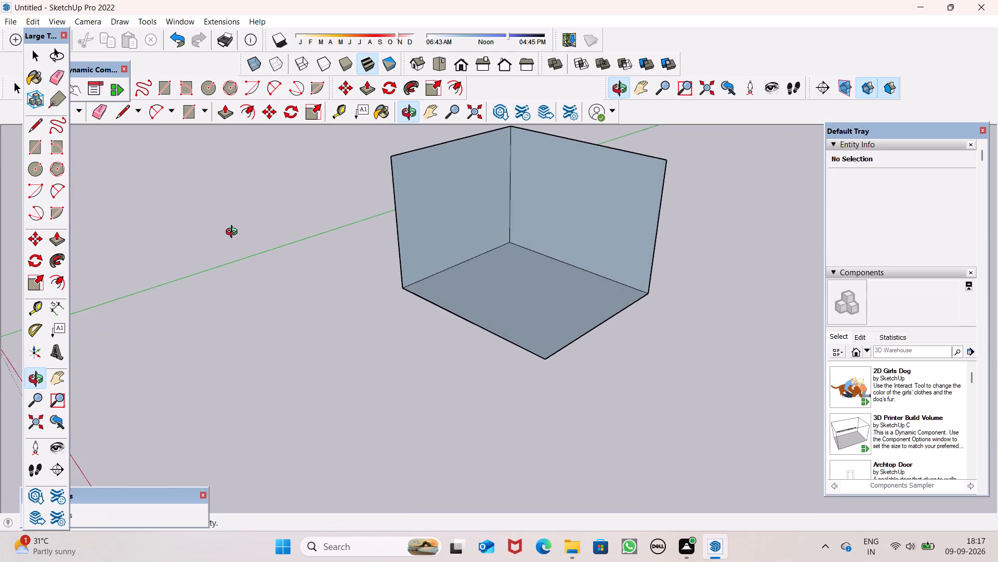
pyautogui.moveTo(234, 233); pyautogui.dragTo(235, 233, button='middle')
pyautogui.press('space')
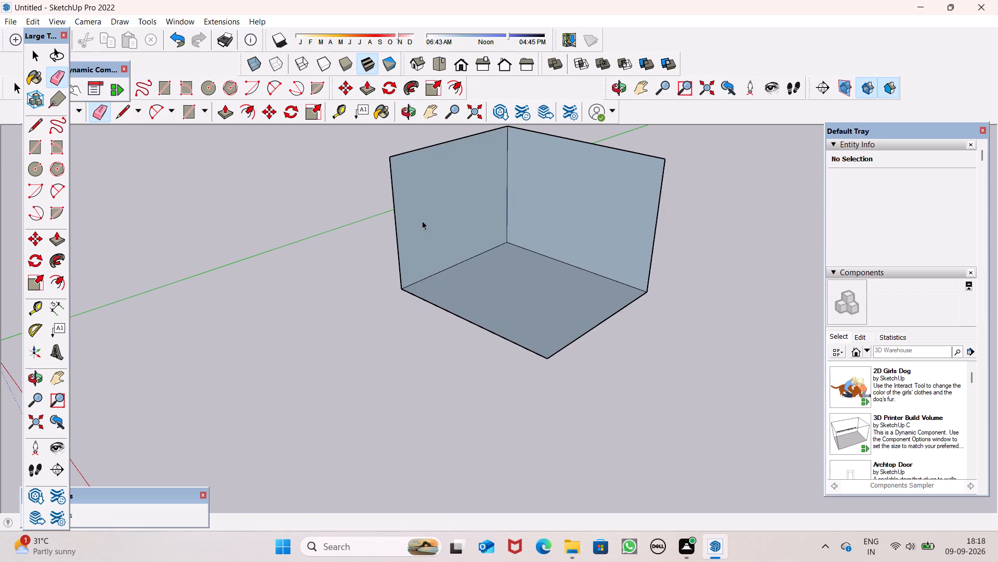
pyautogui.scroll(2, 464, 232)
pyautogui.middleClick(464, 232)
pyautogui.scroll(-3, 430, 245)
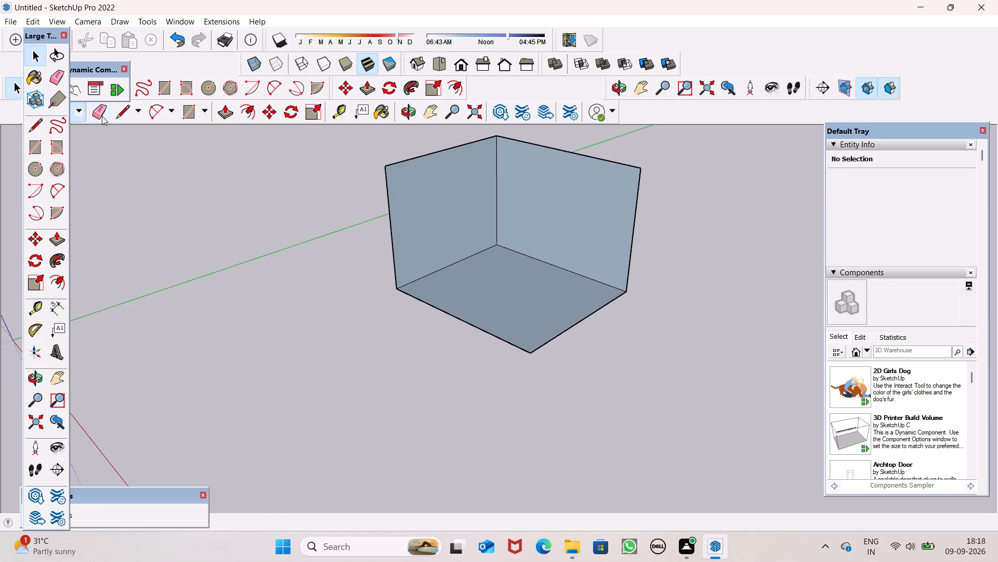
pyautogui.click(102, 116)
pyautogui.moveTo(401, 166); pyautogui.dragTo(391, 167)
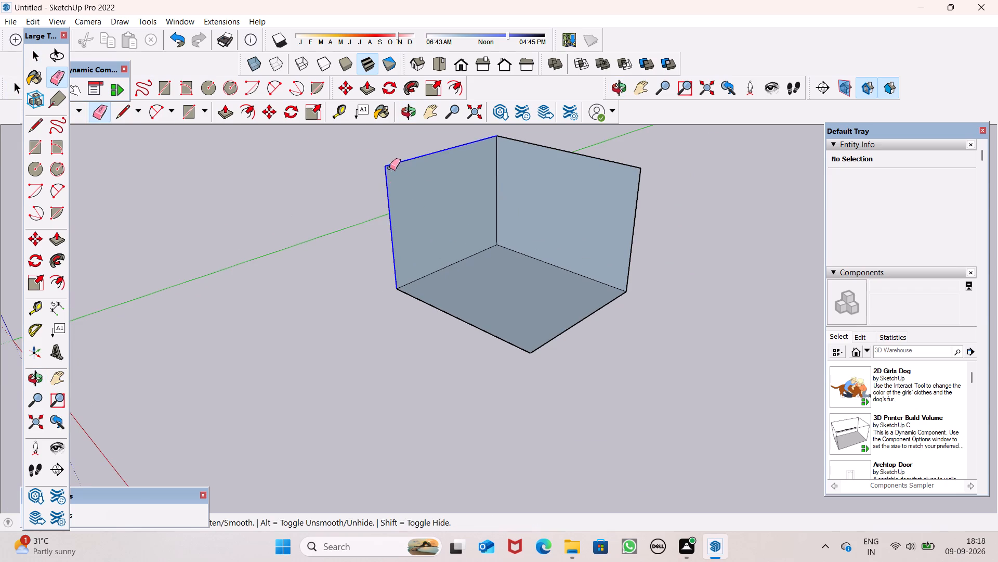
pyautogui.press('space')
# Dimension the back wall's top edge from corner to corner, placing the dimension just above the wall.
pyautogui.moveTo(436, 272); pyautogui.dragTo(593, 262, button='middle')
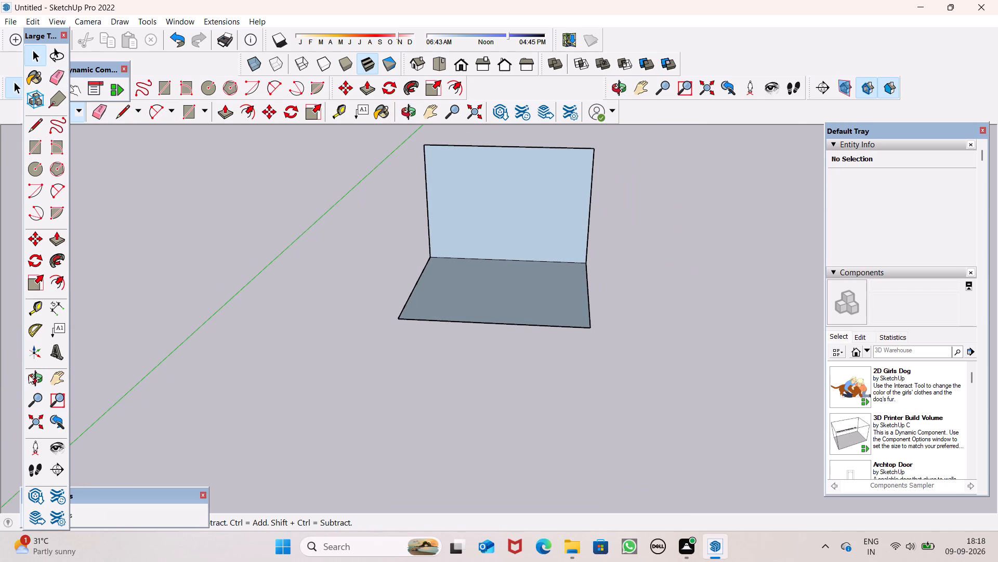
pyautogui.click(67, 310)
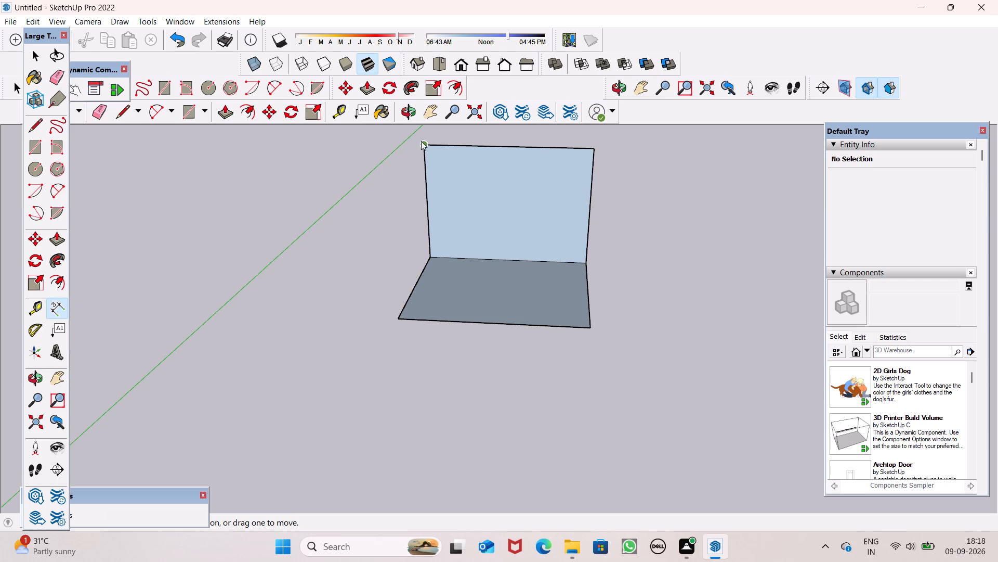
pyautogui.click(421, 141)
pyautogui.click(600, 151)
pyautogui.click(422, 144)
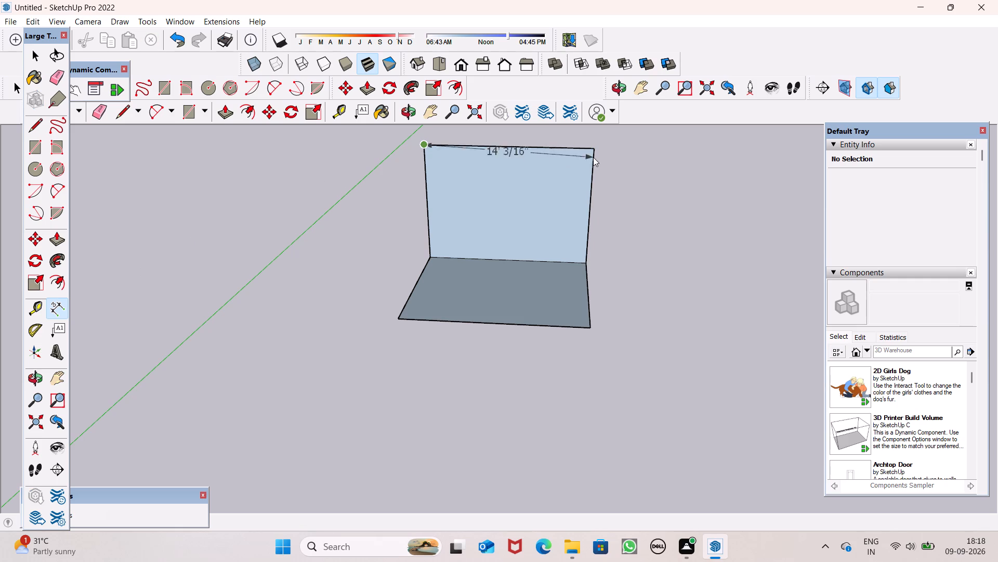
pyautogui.click(596, 156)
pyautogui.click(589, 140)
pyautogui.press('space')
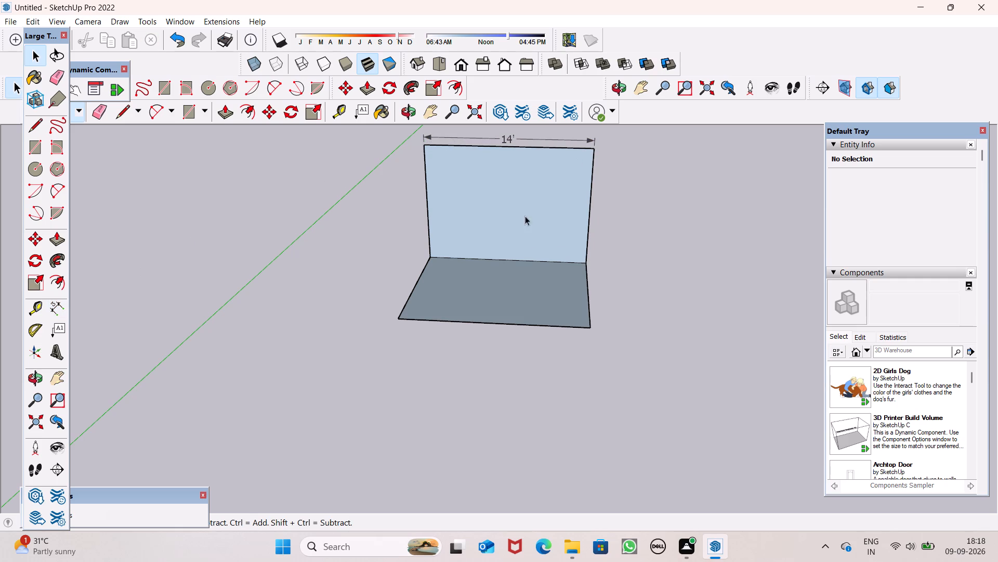
# Place a horizontal guide line on the back wall 4" above the edge where it meets the floor.
pyautogui.scroll(1, 399, 219)
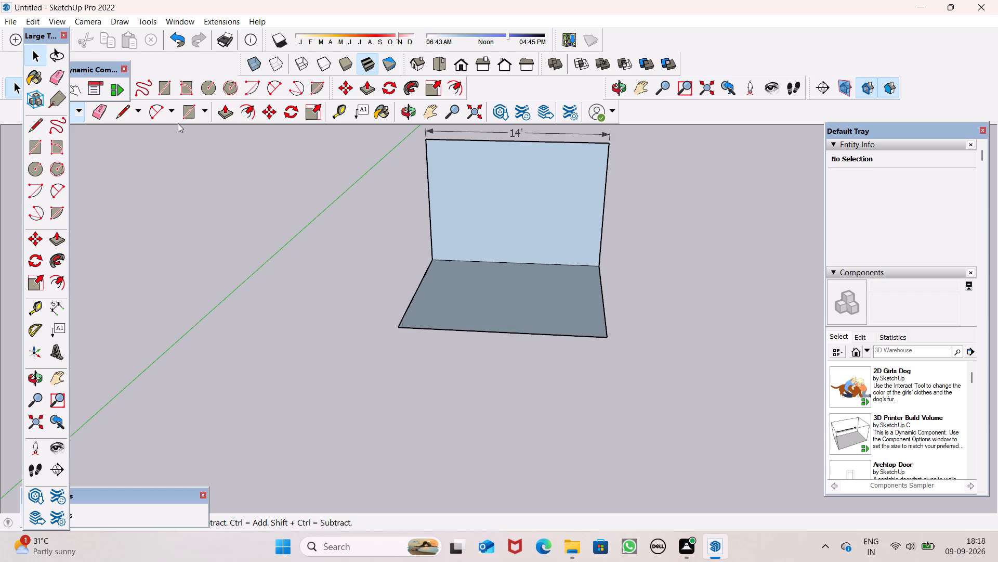
pyautogui.click(120, 110)
pyautogui.scroll(8, 443, 259)
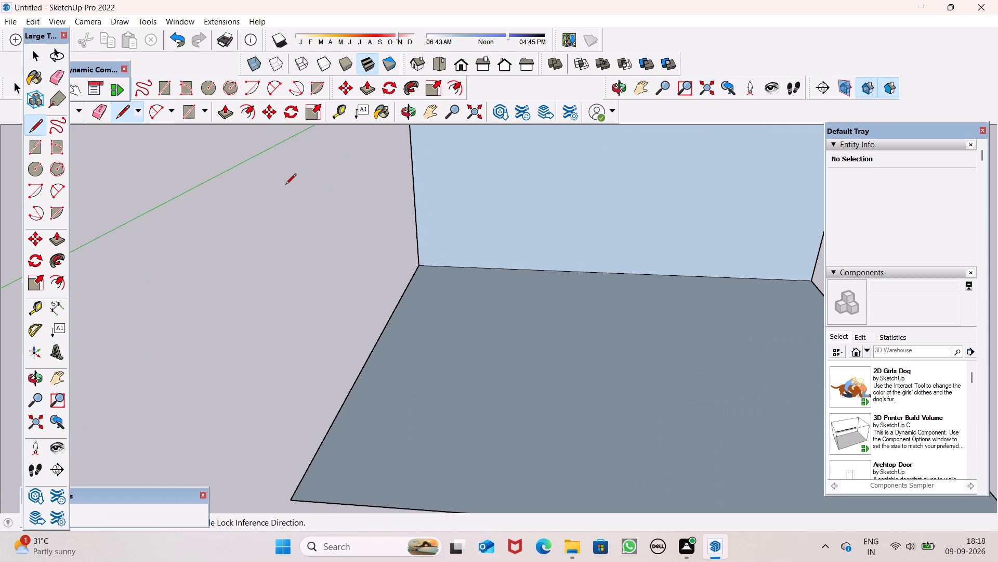
pyautogui.click(333, 110)
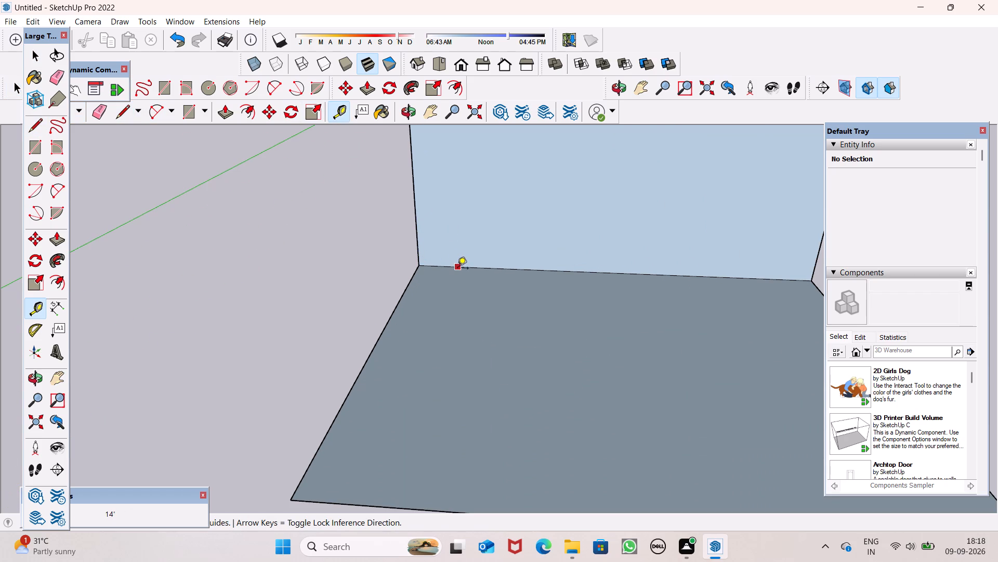
pyautogui.click(457, 269)
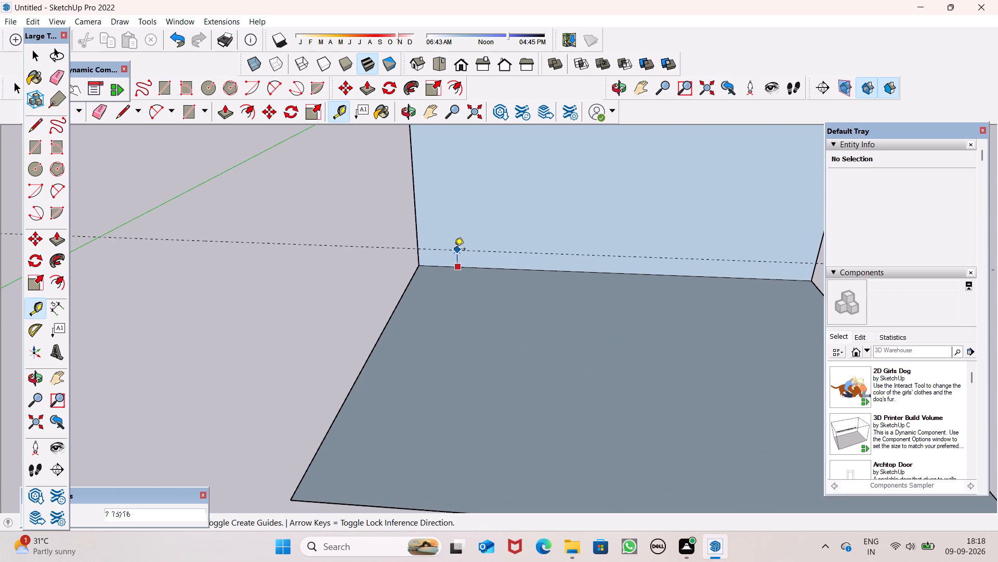
pyautogui.press('4')
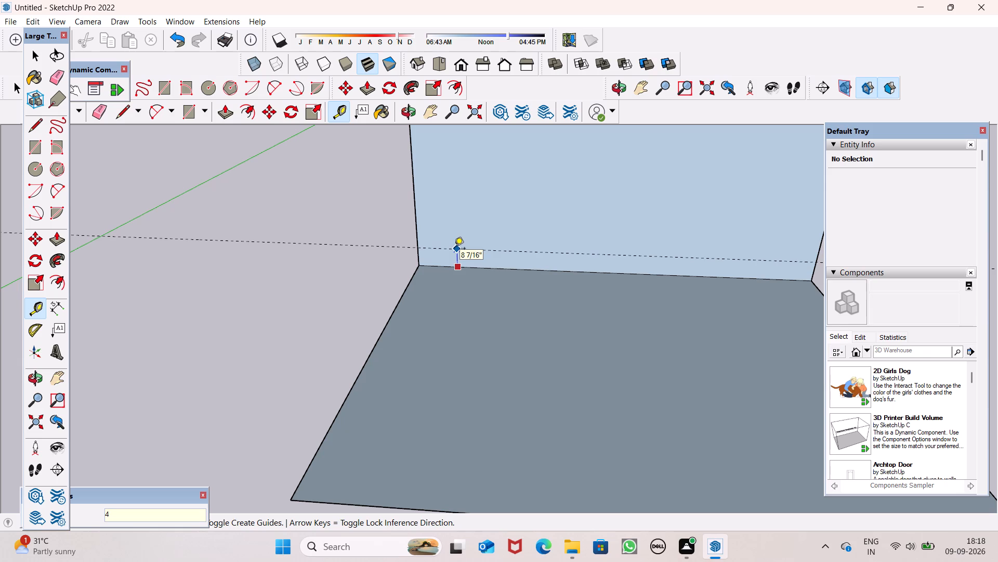
pyautogui.hotkey('shift', '"')
pyautogui.press('Return')
pyautogui.press('space')
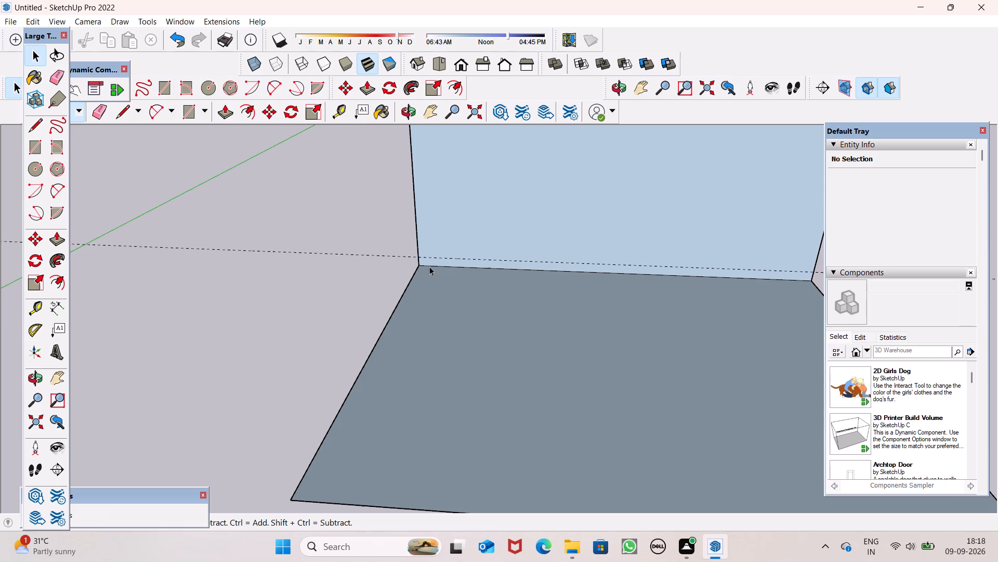
pyautogui.scroll(-2, 443, 254)
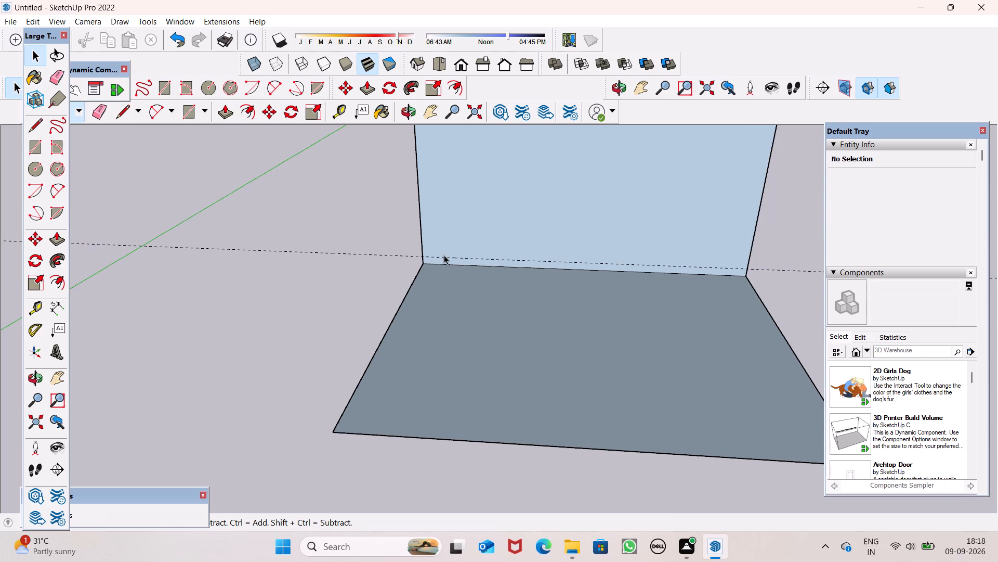
pyautogui.scroll(-7, 431, 273)
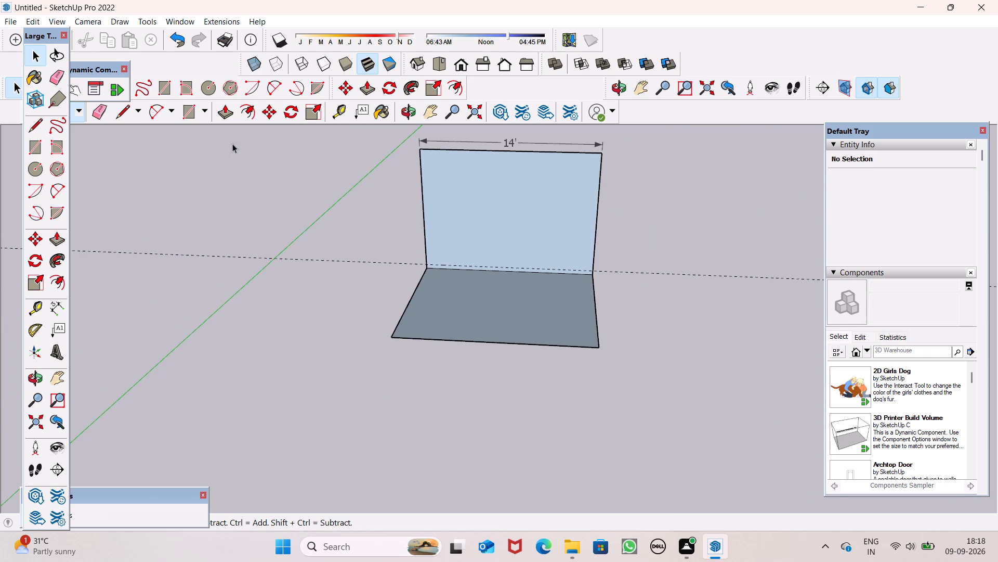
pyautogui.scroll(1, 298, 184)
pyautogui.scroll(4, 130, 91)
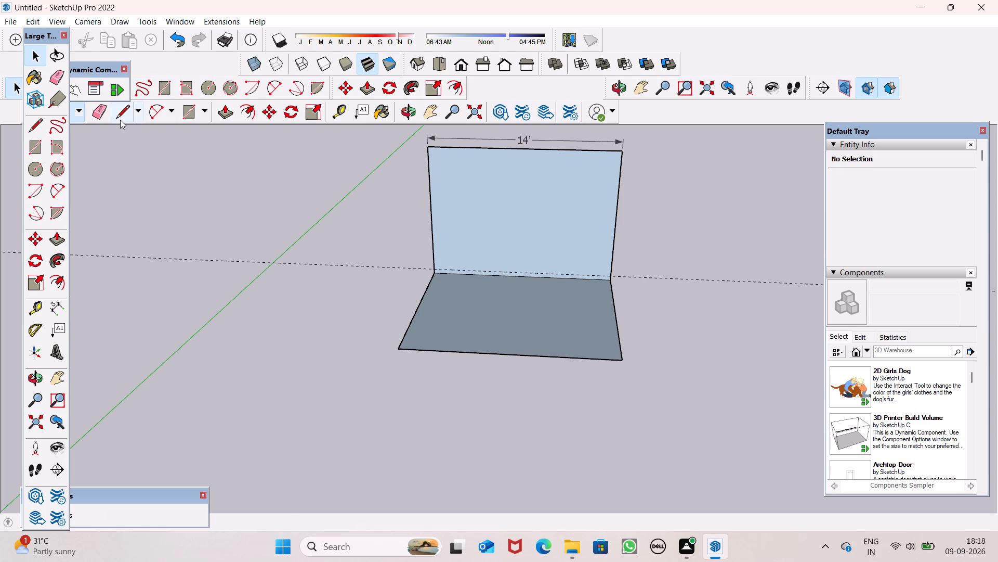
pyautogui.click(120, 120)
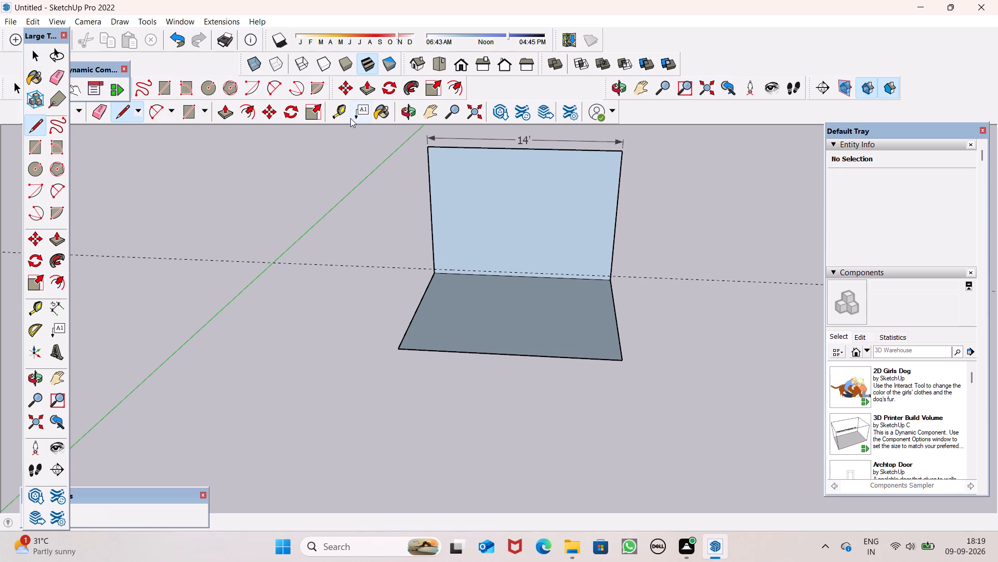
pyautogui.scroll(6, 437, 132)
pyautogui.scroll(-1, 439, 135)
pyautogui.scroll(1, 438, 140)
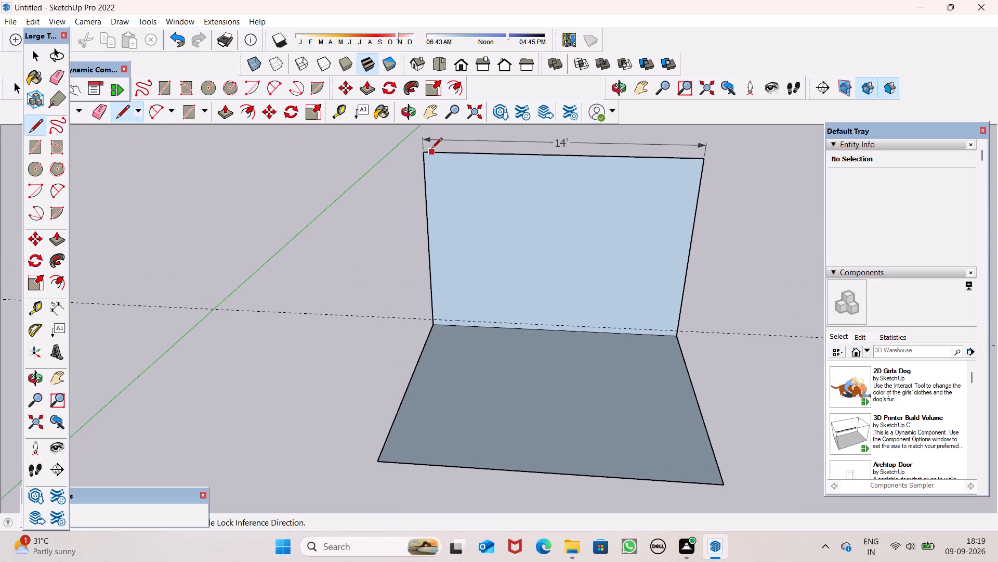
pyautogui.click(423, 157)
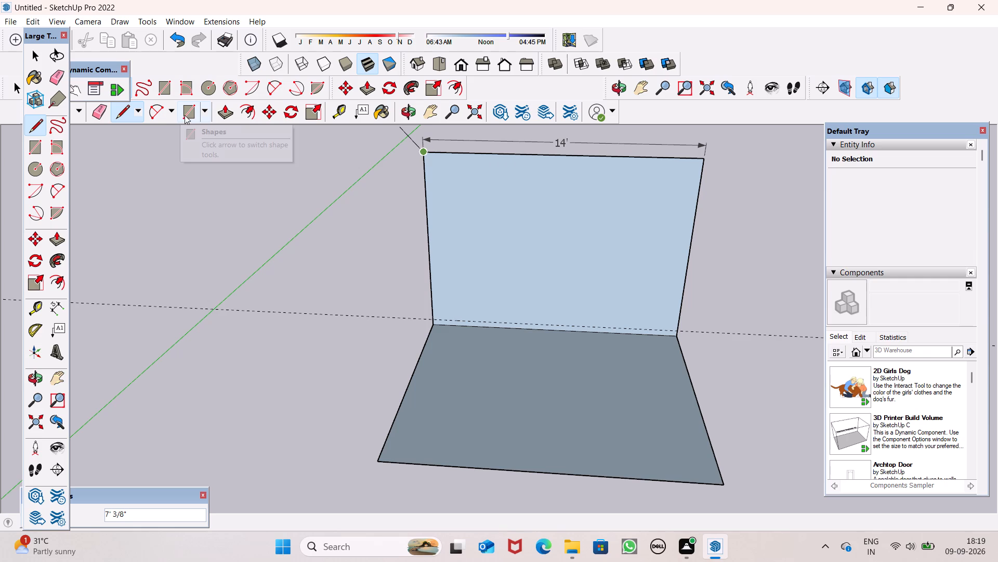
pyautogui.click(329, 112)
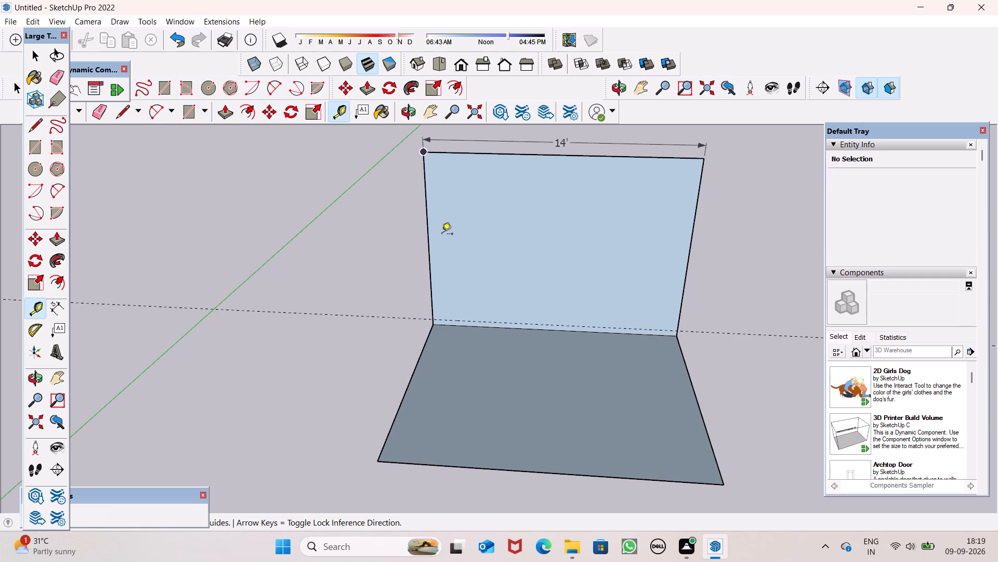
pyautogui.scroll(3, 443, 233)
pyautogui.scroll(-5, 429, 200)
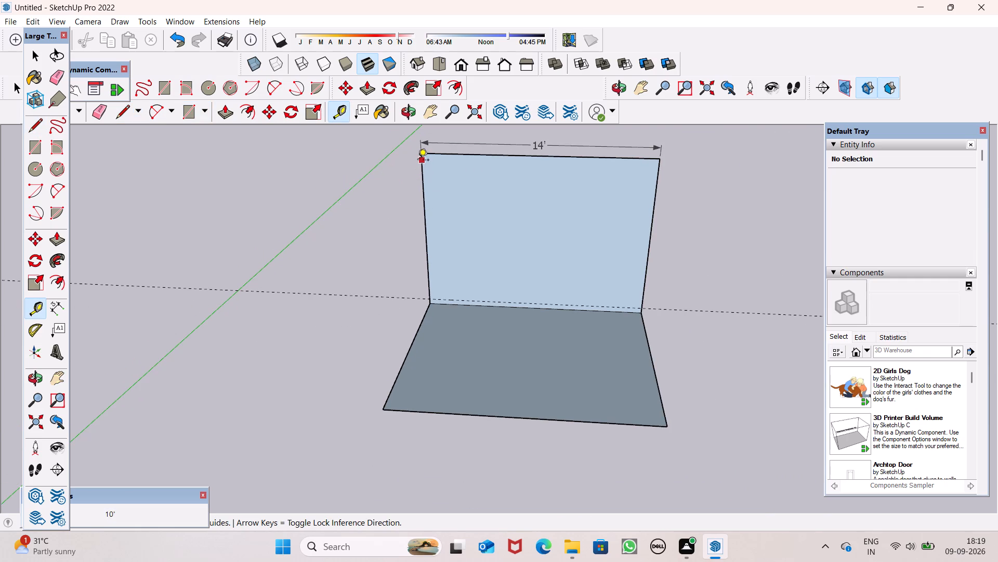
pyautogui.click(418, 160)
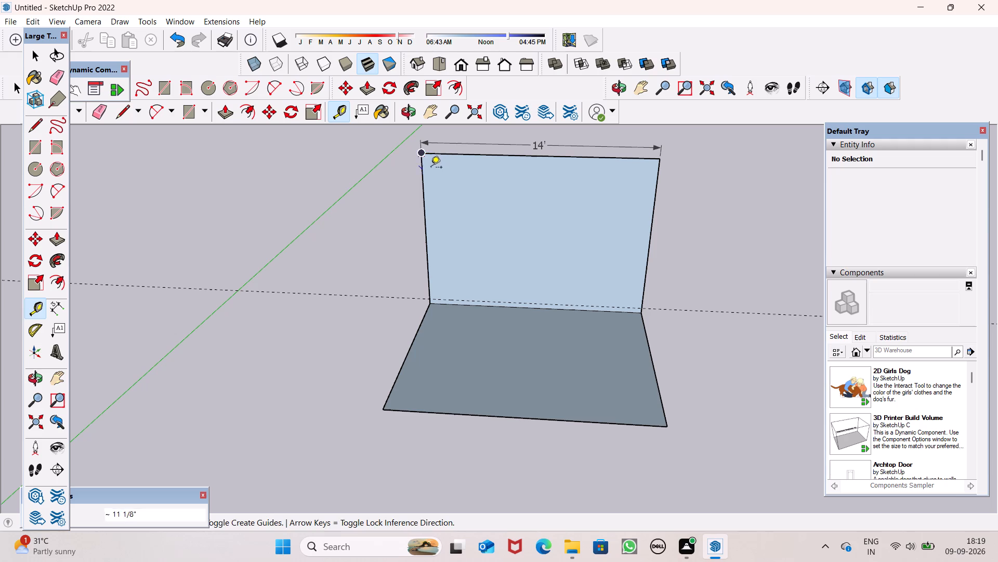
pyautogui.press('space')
# Place a vertical guide line on the back wall 4' in from its side edge nearer the green axis.
pyautogui.click(337, 113)
pyautogui.scroll(8, 406, 210)
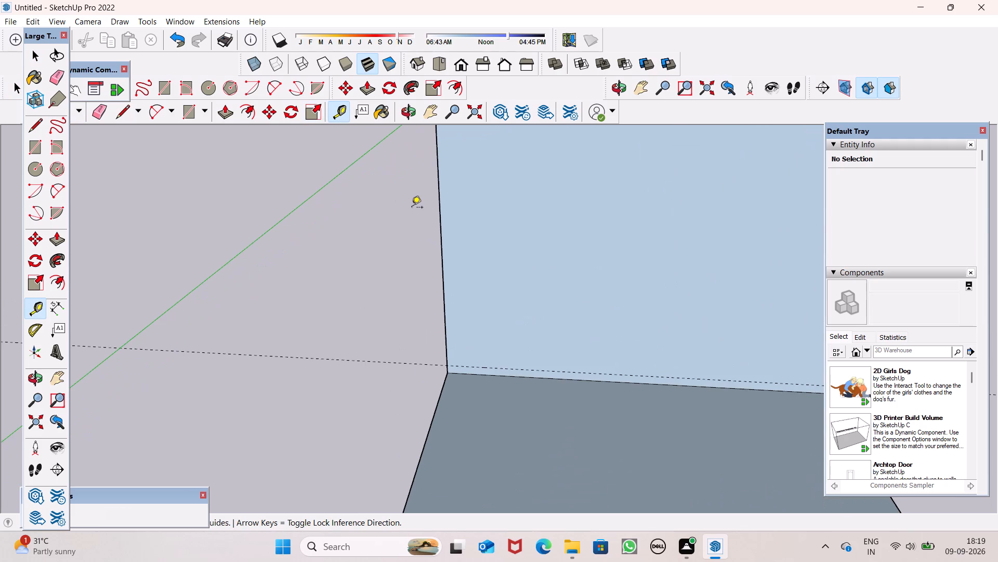
pyautogui.click(439, 218)
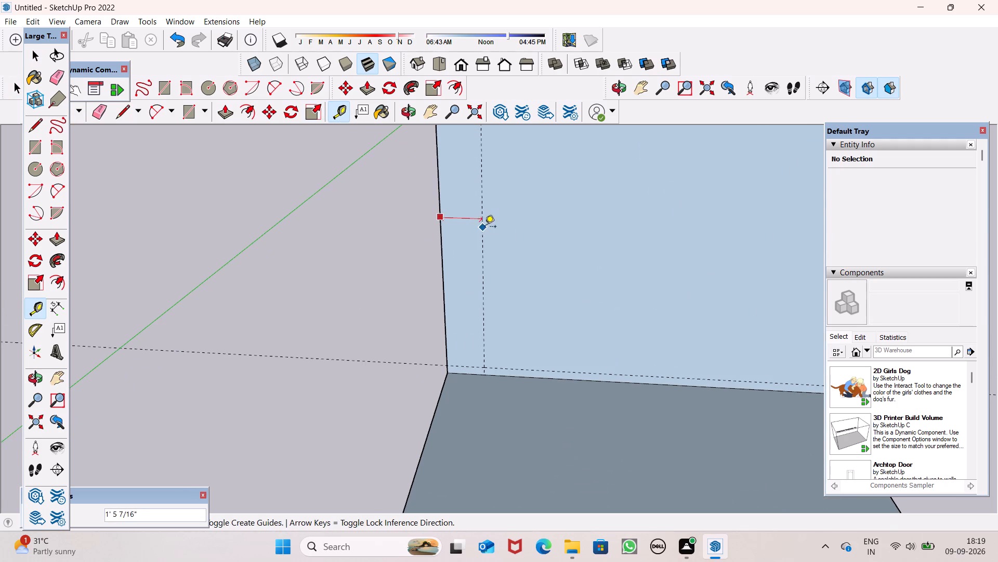
pyautogui.press('4')
pyautogui.press("'")
pyautogui.press('Return')
pyautogui.scroll(-8, 478, 257)
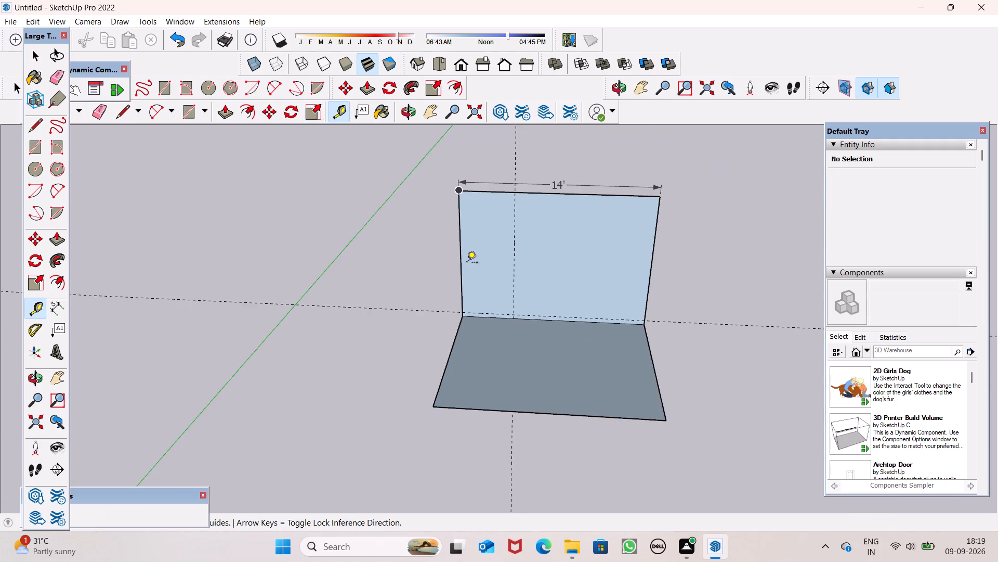
pyautogui.scroll(-3, 465, 263)
pyautogui.press('space')
# Draw a line along the vertical guide from the back wall's top edge down to the horizontal guide.
pyautogui.scroll(5, 588, 255)
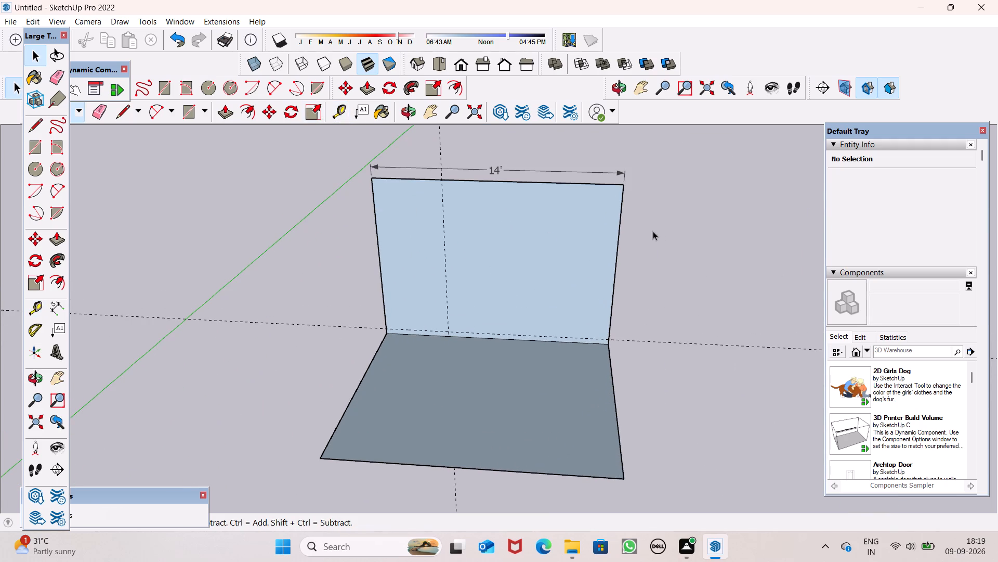
pyautogui.scroll(1, 636, 312)
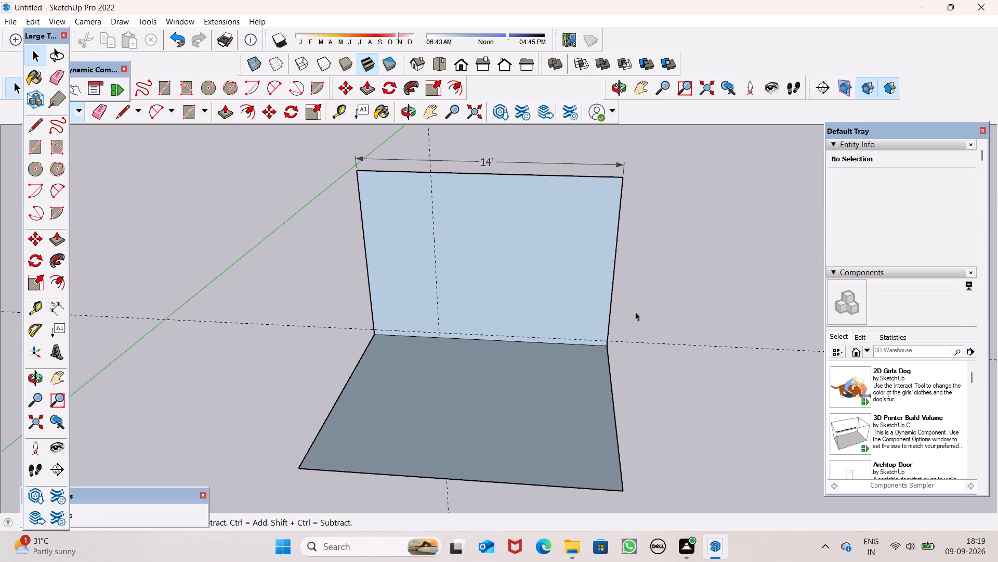
pyautogui.scroll(4, 439, 330)
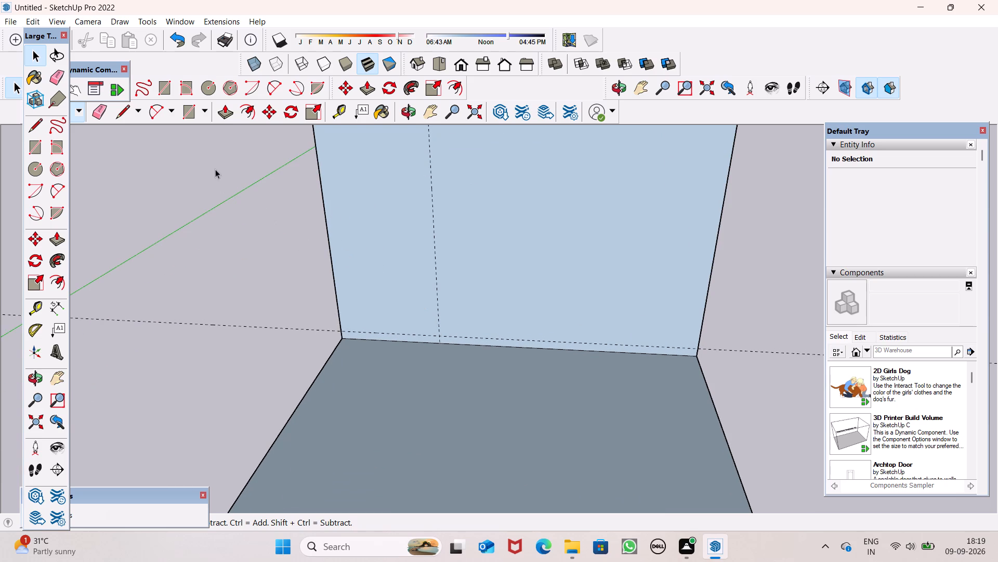
pyautogui.click(120, 112)
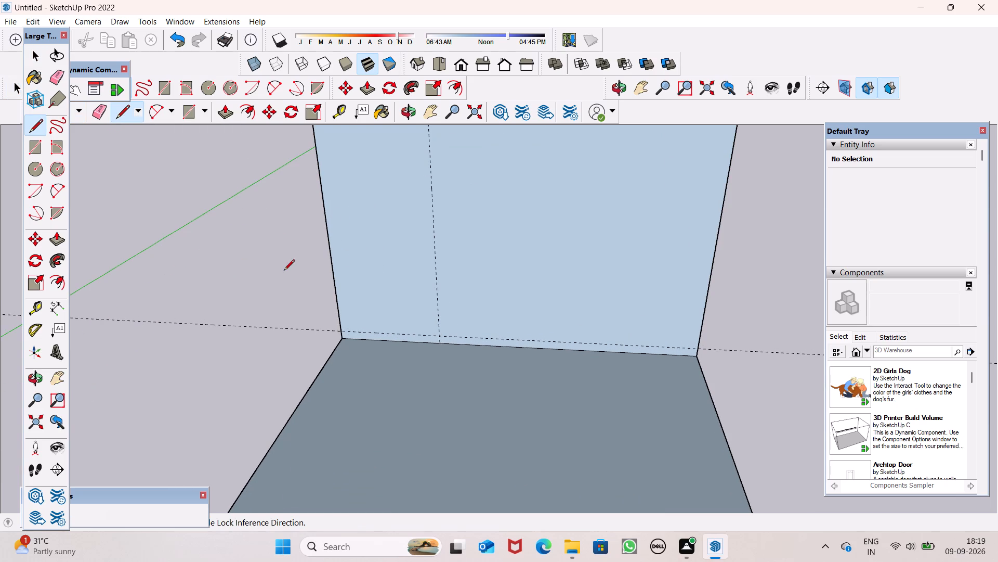
pyautogui.scroll(-3, 281, 292)
pyautogui.scroll(-4, 314, 264)
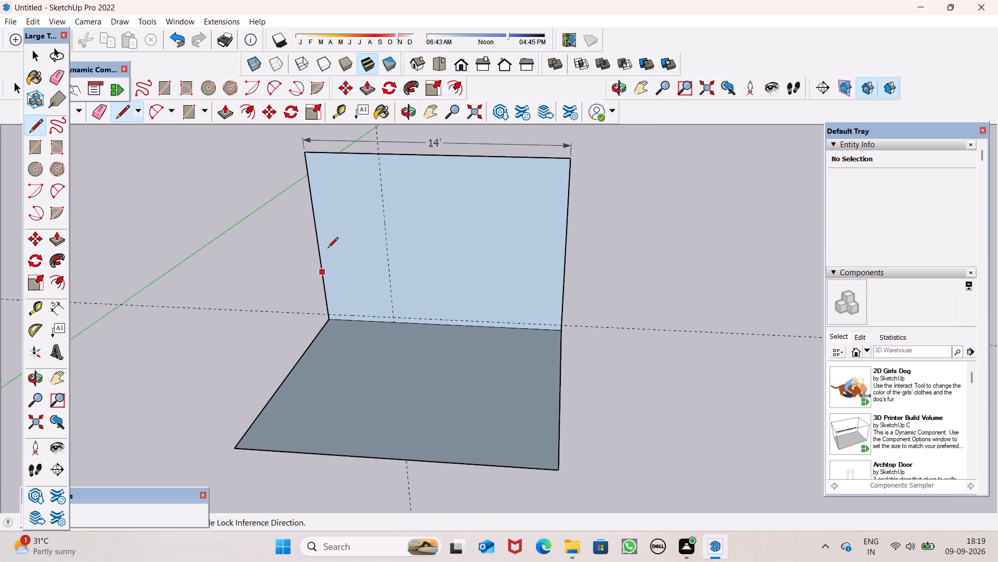
pyautogui.click(380, 156)
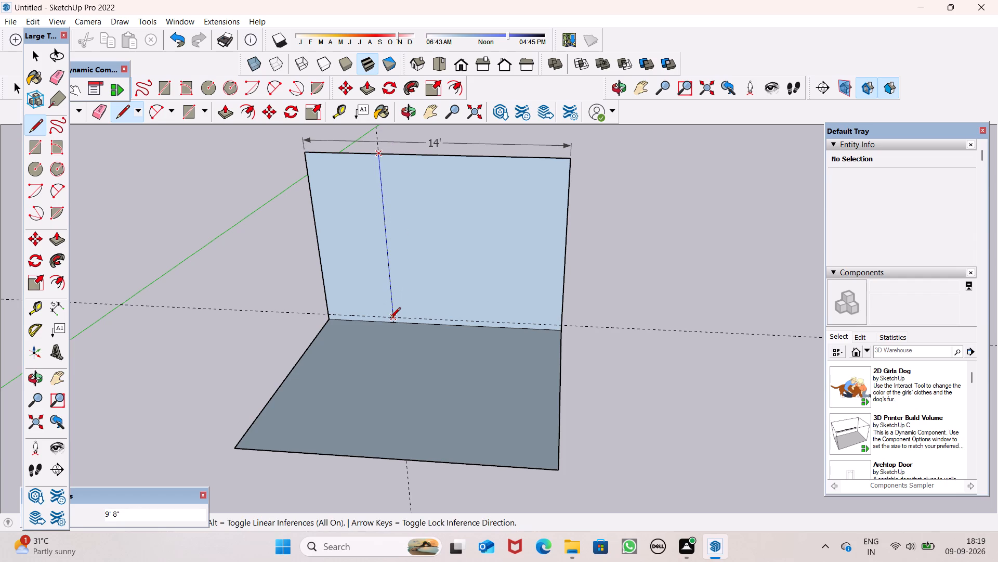
pyautogui.scroll(8, 394, 314)
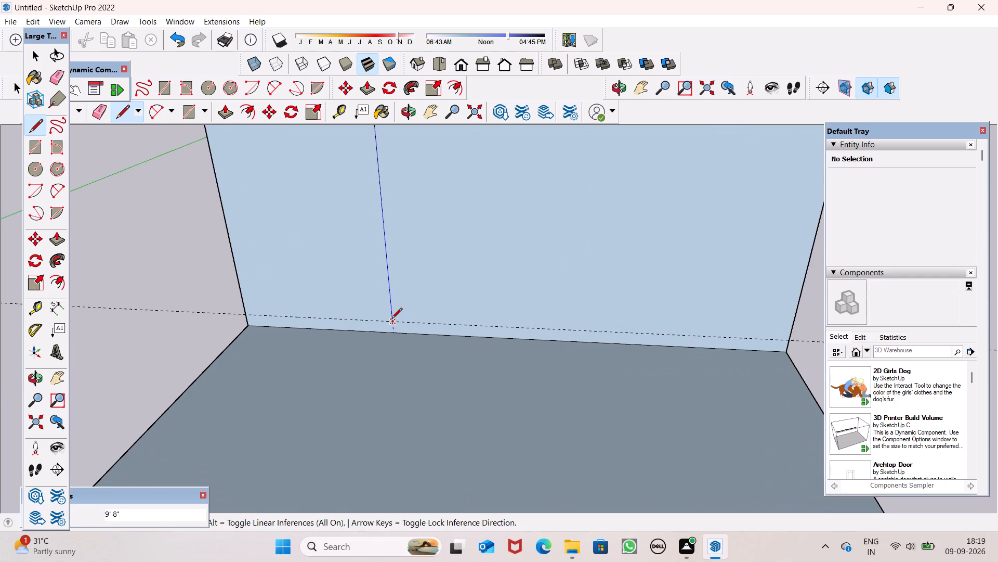
pyautogui.click(391, 320)
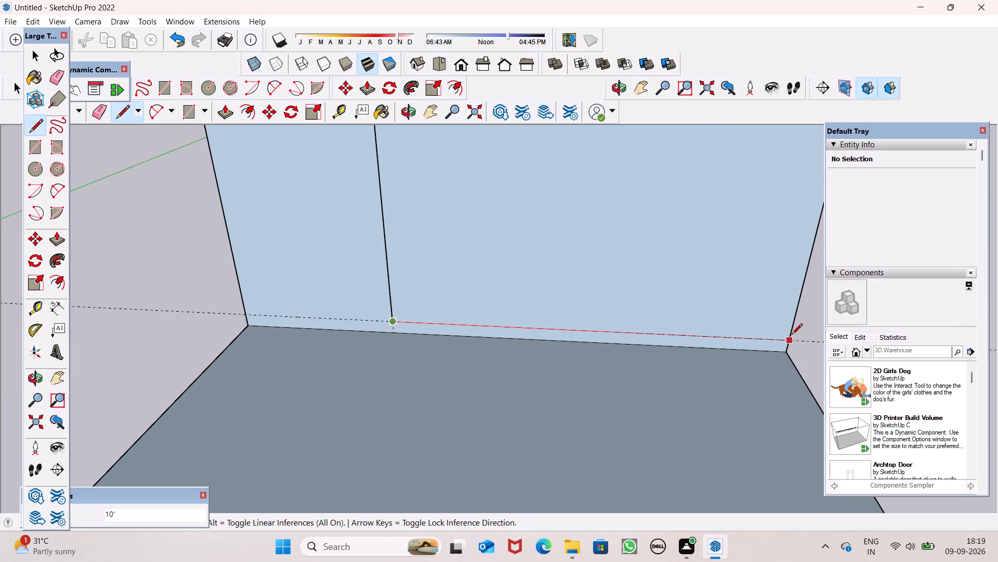
# Draw lines along the horizontal guide from the vertical line to both side edges of the back wall.
pyautogui.click(792, 335)
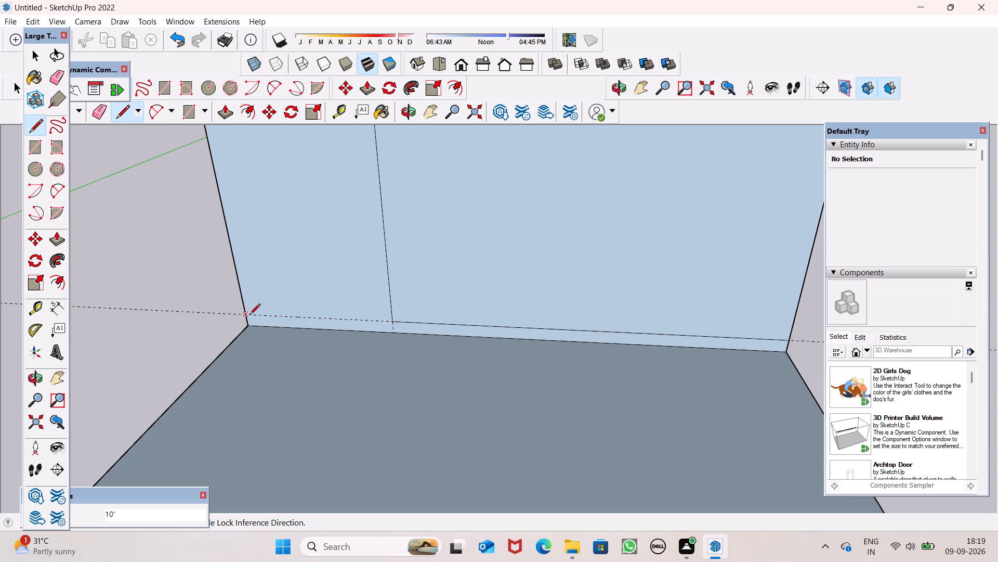
pyautogui.moveTo(249, 315); pyautogui.dragTo(277, 313)
pyautogui.click(396, 317)
pyautogui.press('space')
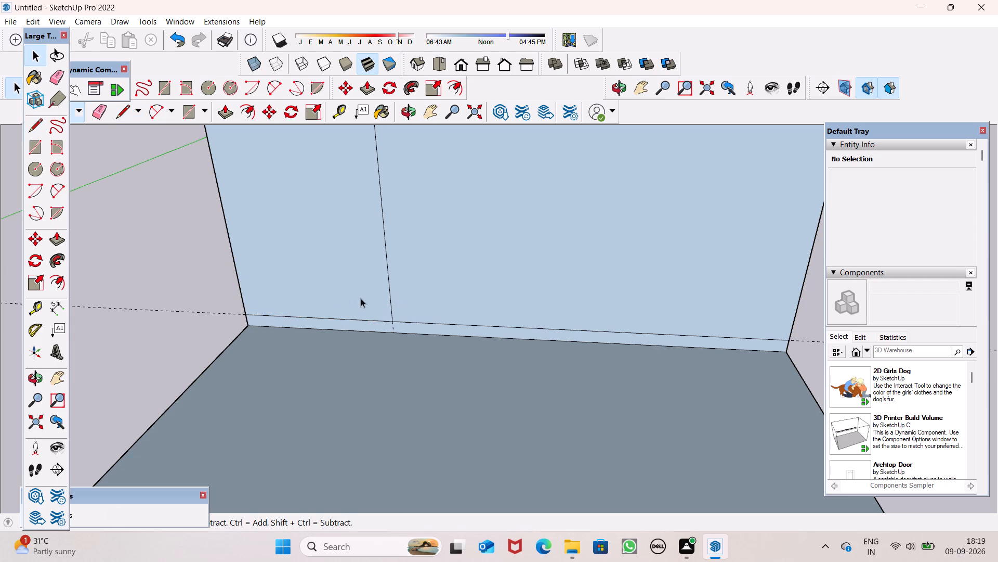
pyautogui.press('space')
# Extend the vertical dividing line 4" from the horizontal line down to the floor edge.
pyautogui.scroll(-4, 349, 284)
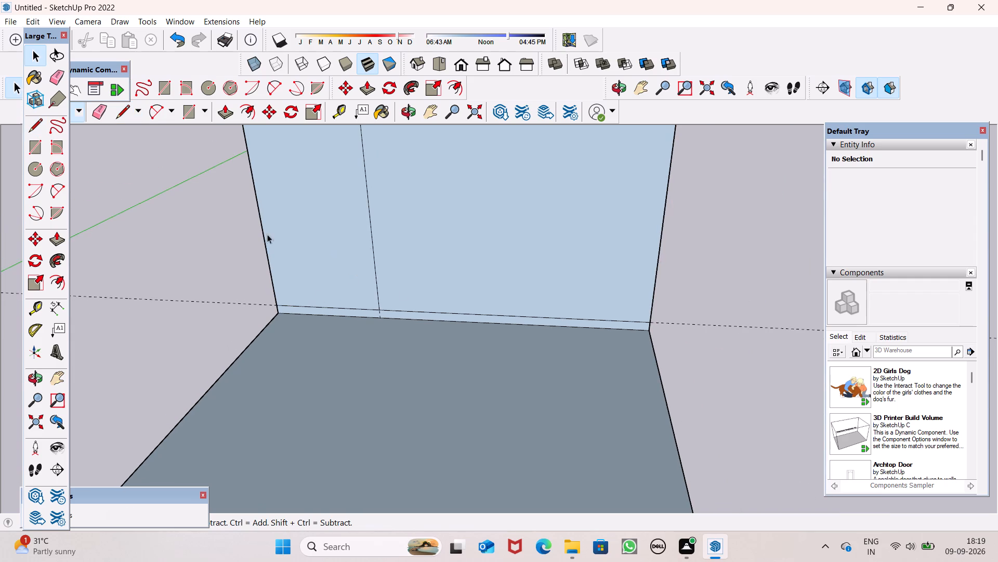
pyautogui.click(124, 115)
pyautogui.scroll(2, 381, 385)
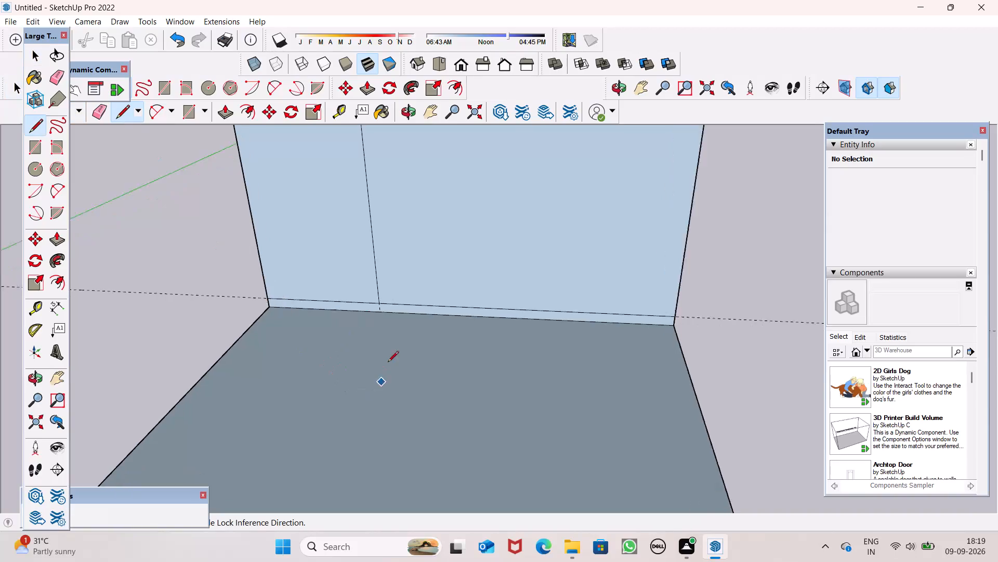
pyautogui.scroll(5, 388, 363)
pyautogui.click(374, 270)
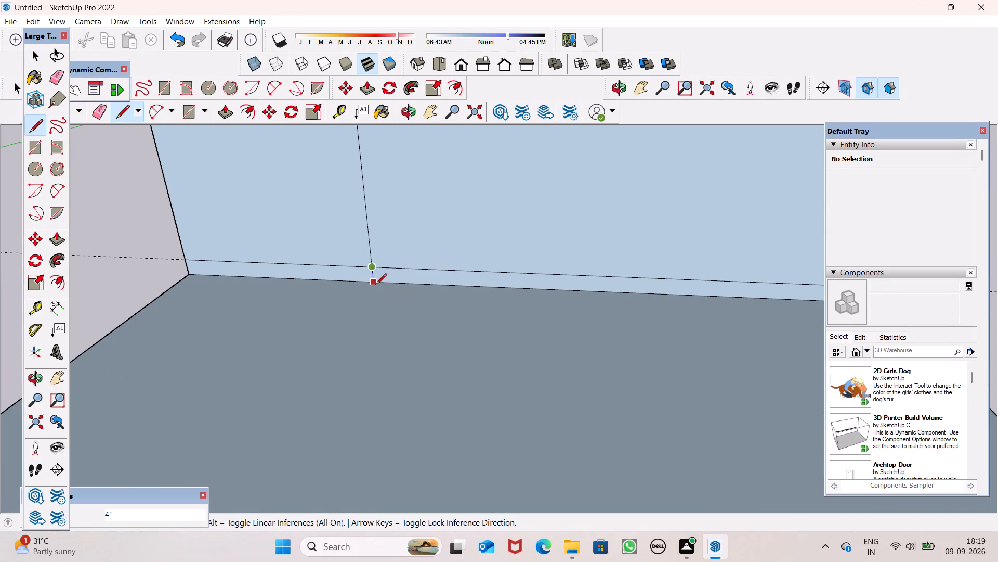
pyautogui.click(376, 285)
pyautogui.press('space')
pyautogui.scroll(-13, 364, 349)
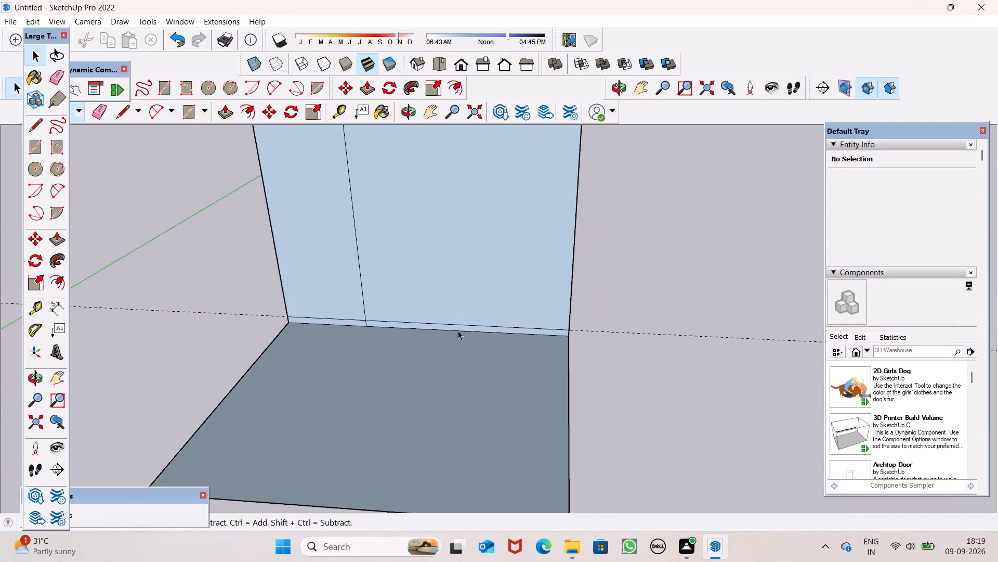
pyautogui.scroll(-3, 457, 329)
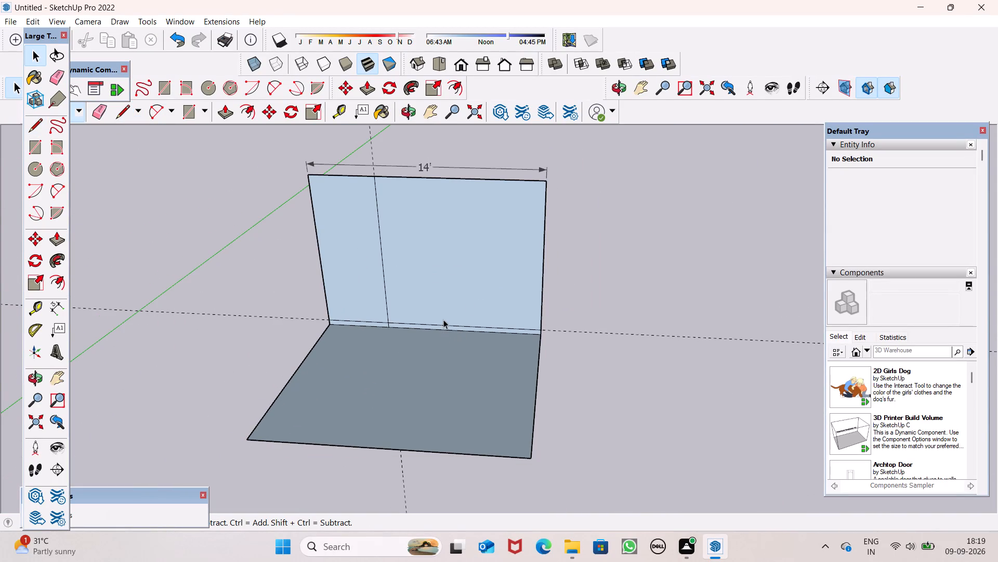
# Draw a 3' line up the back wall's side edge farther from the green axis, starting at the horizontal line's end.
pyautogui.scroll(3, 483, 291)
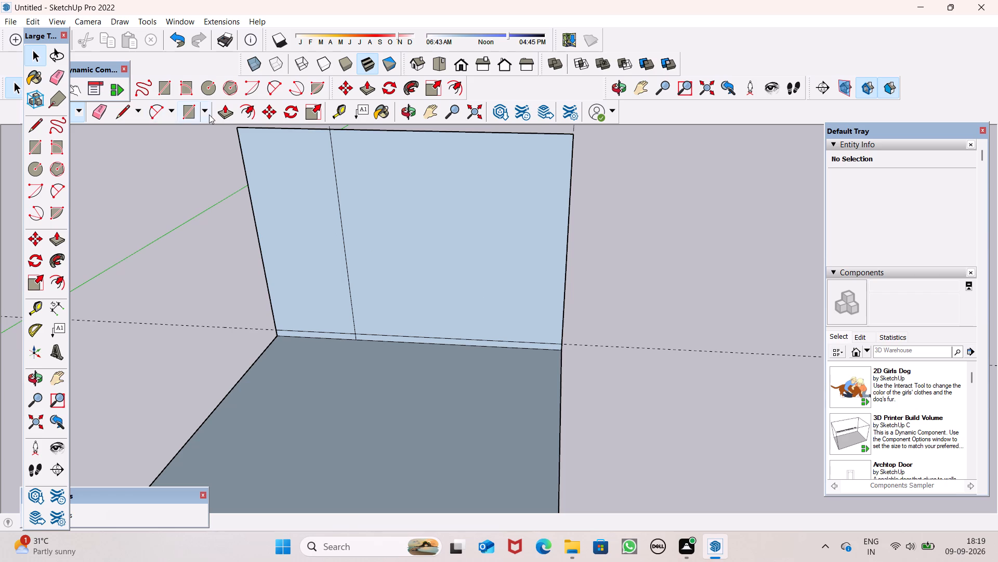
pyautogui.click(123, 114)
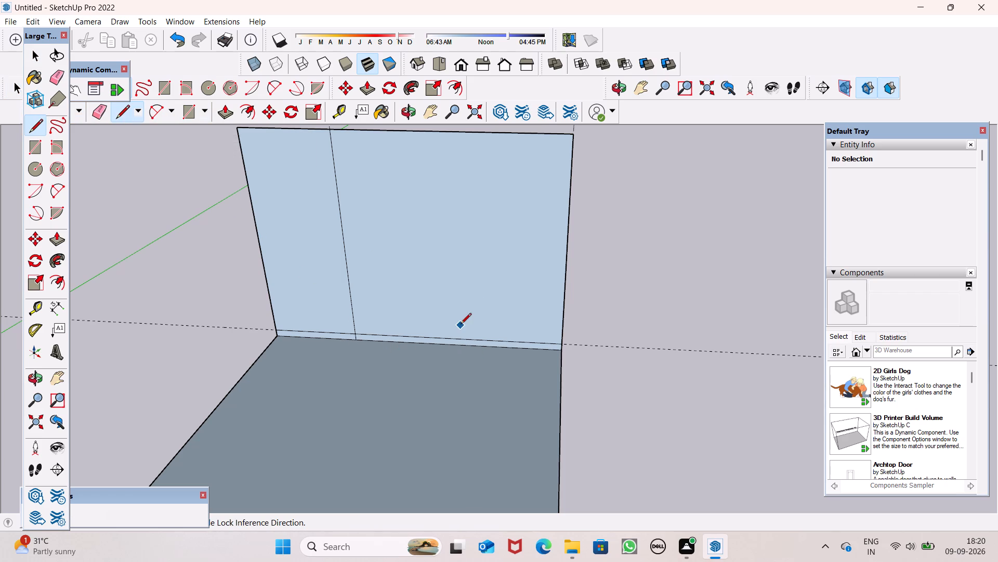
pyautogui.scroll(1, 543, 305)
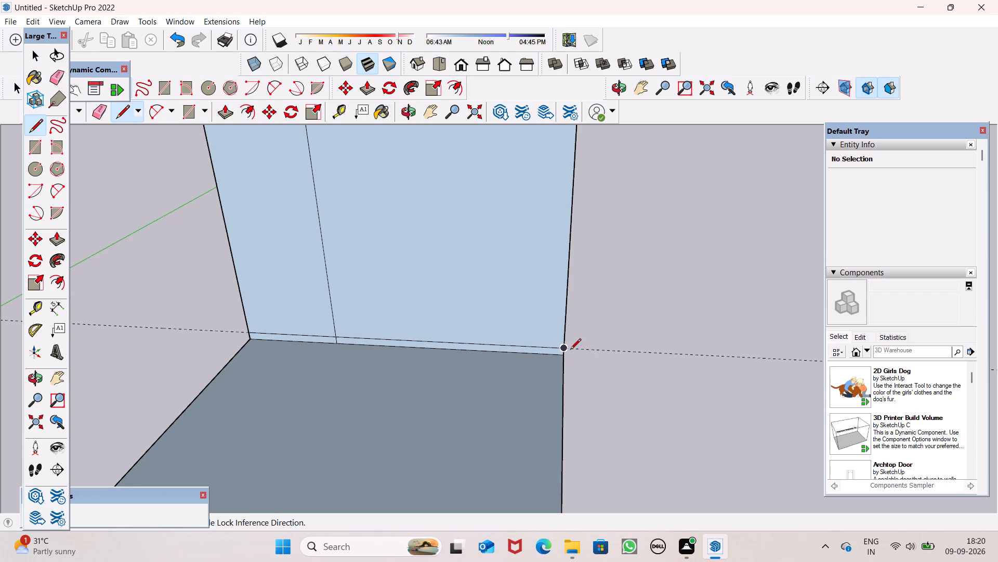
pyautogui.click(569, 350)
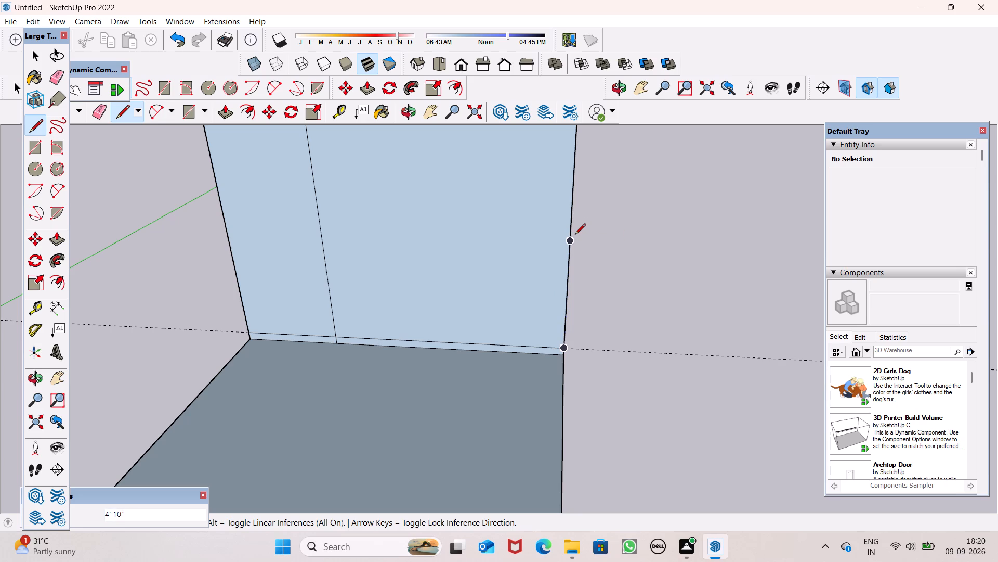
pyautogui.press('3')
pyautogui.press("'")
pyautogui.press('Return')
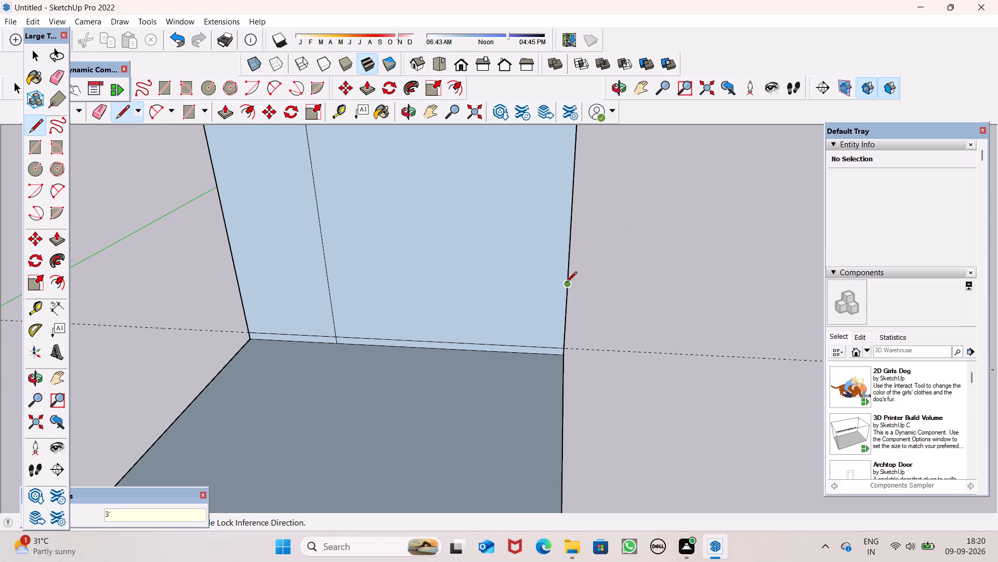
pyautogui.scroll(-5, 565, 280)
pyautogui.moveTo(565, 280); pyautogui.dragTo(567, 210, button='middle')
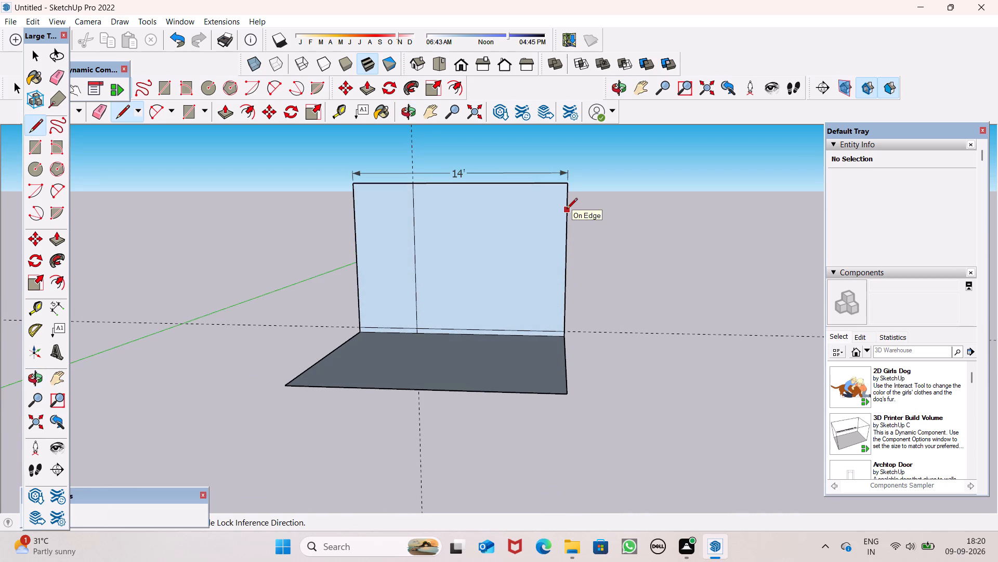
# Dimension the back wall's height along its side edge nearer the green axis, placing the dimension just outside the wall.
pyautogui.press('space')
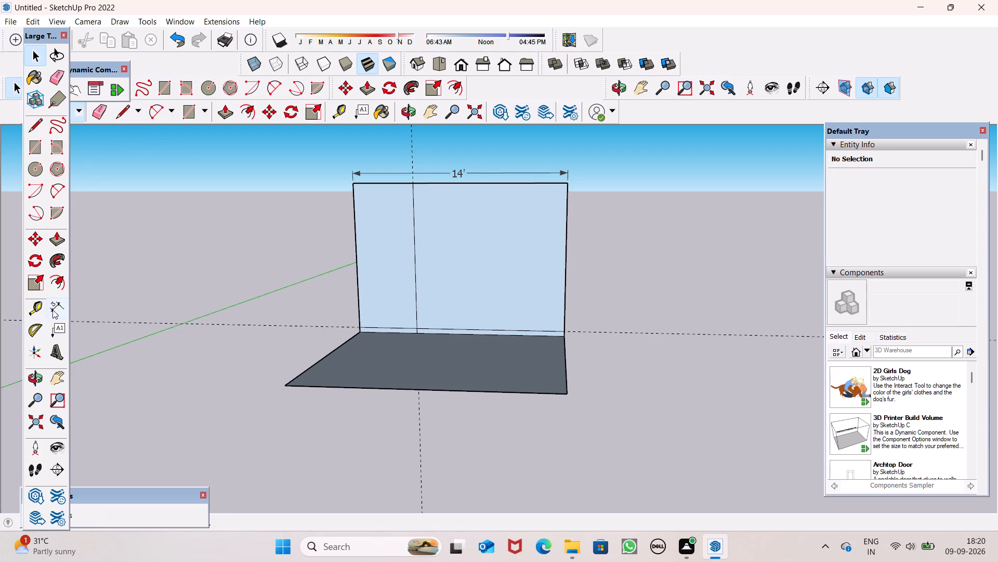
pyautogui.click(52, 310)
pyautogui.click(351, 187)
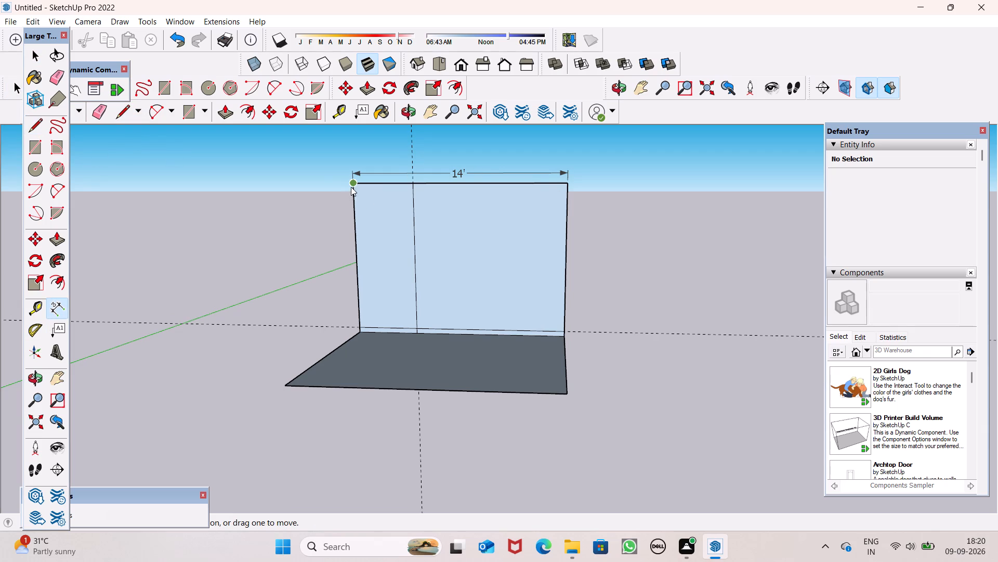
pyautogui.click(354, 333)
pyautogui.click(336, 331)
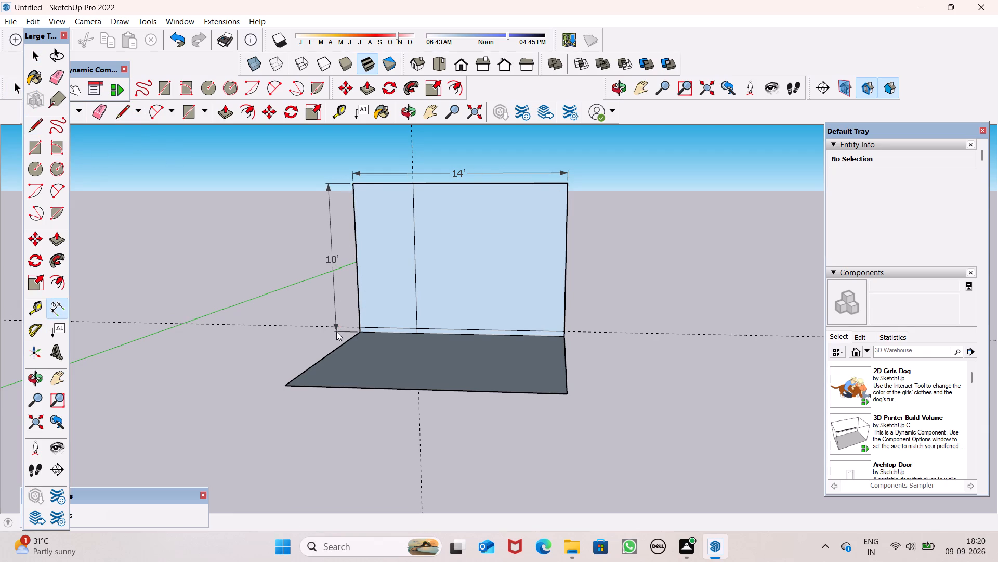
pyautogui.press('space')
pyautogui.scroll(3, 557, 278)
pyautogui.scroll(-3, 557, 278)
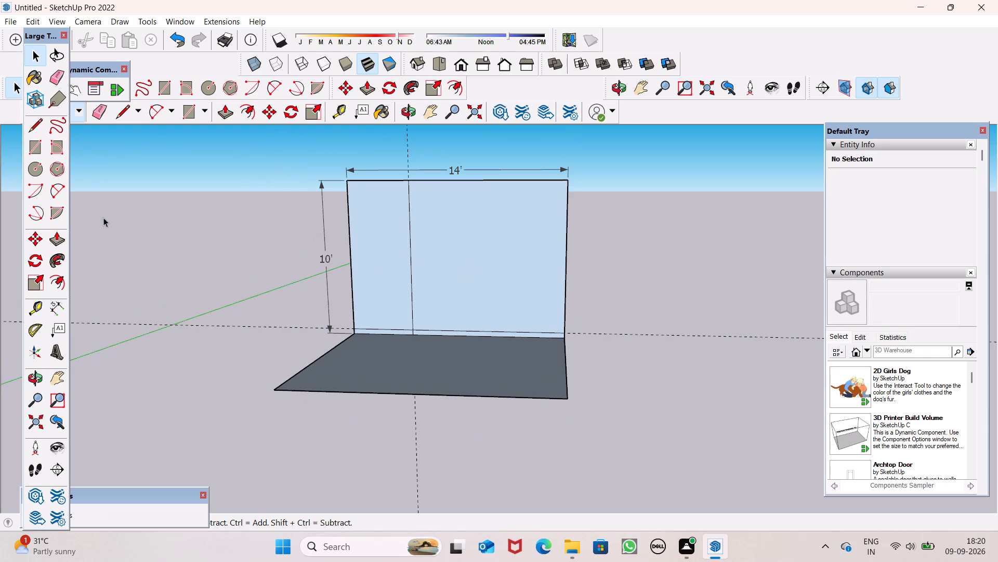
# Draw a 3' line up the back wall's side edge farther from the green axis, from the lower horizontal line's end.
pyautogui.click(121, 119)
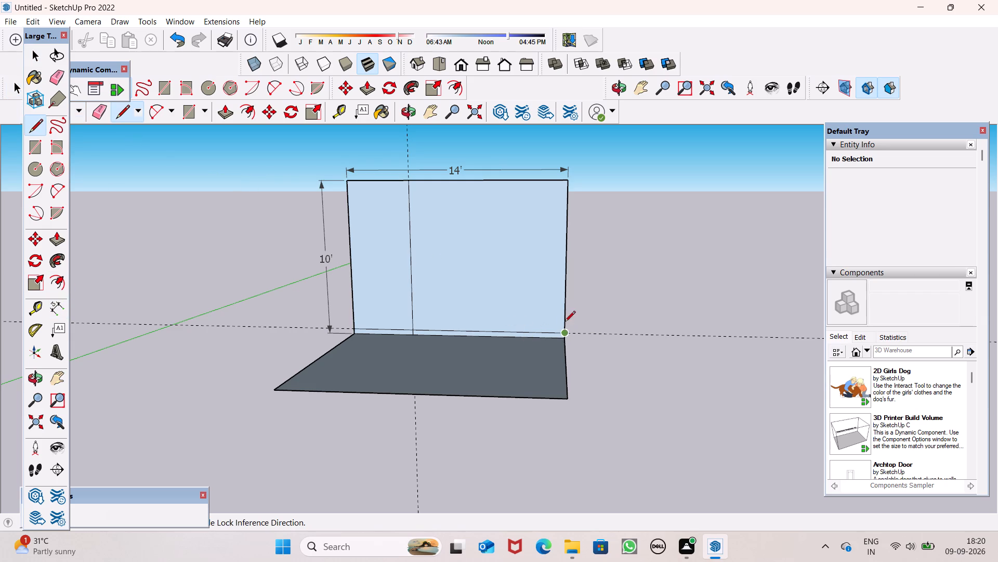
pyautogui.press('space')
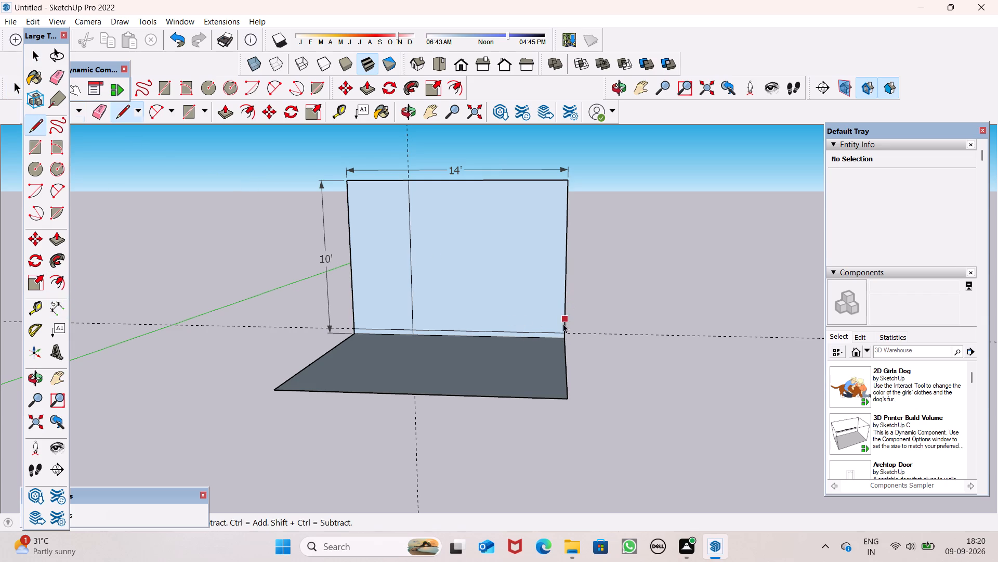
pyautogui.click(124, 114)
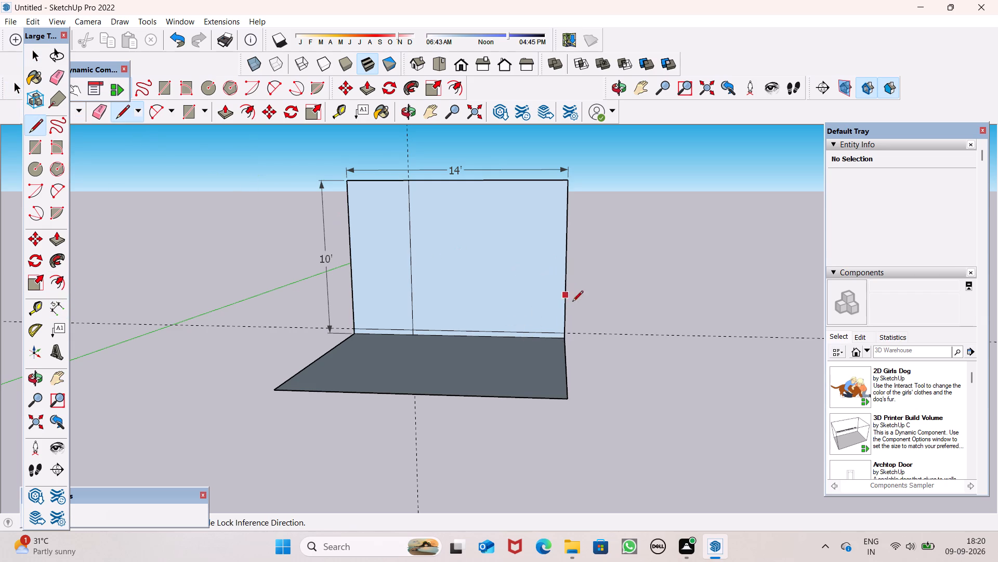
pyautogui.click(564, 335)
pyautogui.scroll(9, 564, 338)
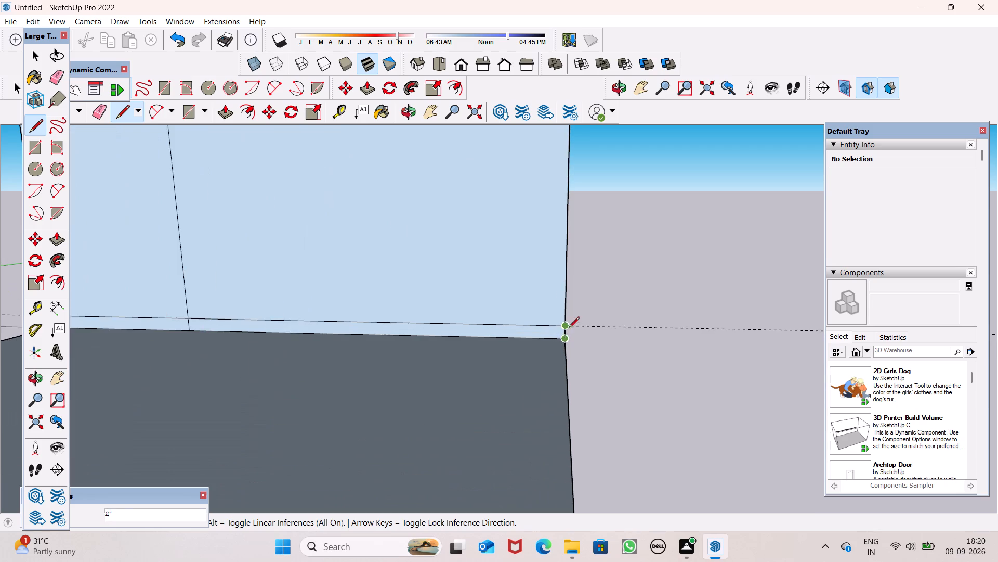
pyautogui.scroll(4, 577, 314)
pyautogui.scroll(-8, 559, 214)
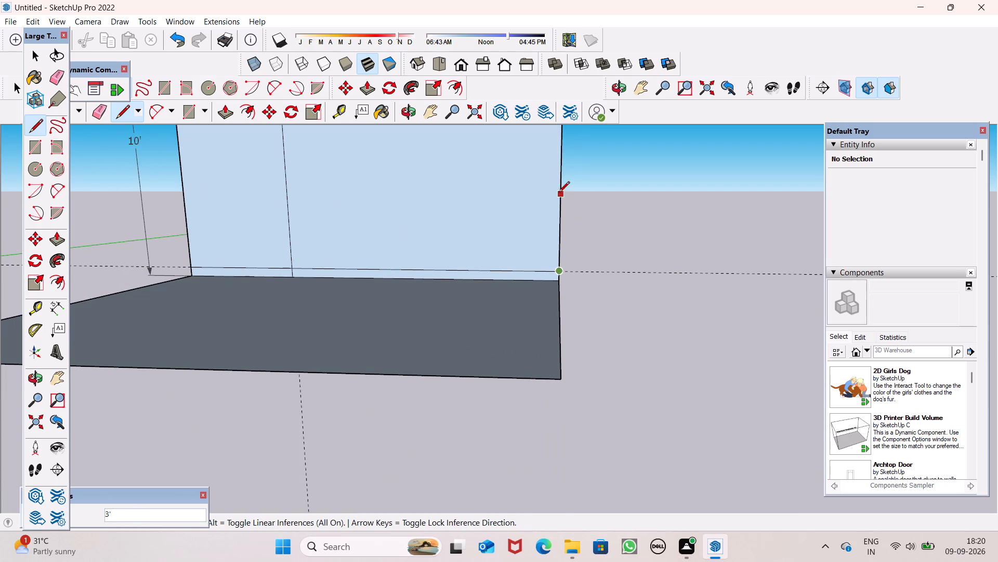
pyautogui.scroll(-5, 559, 188)
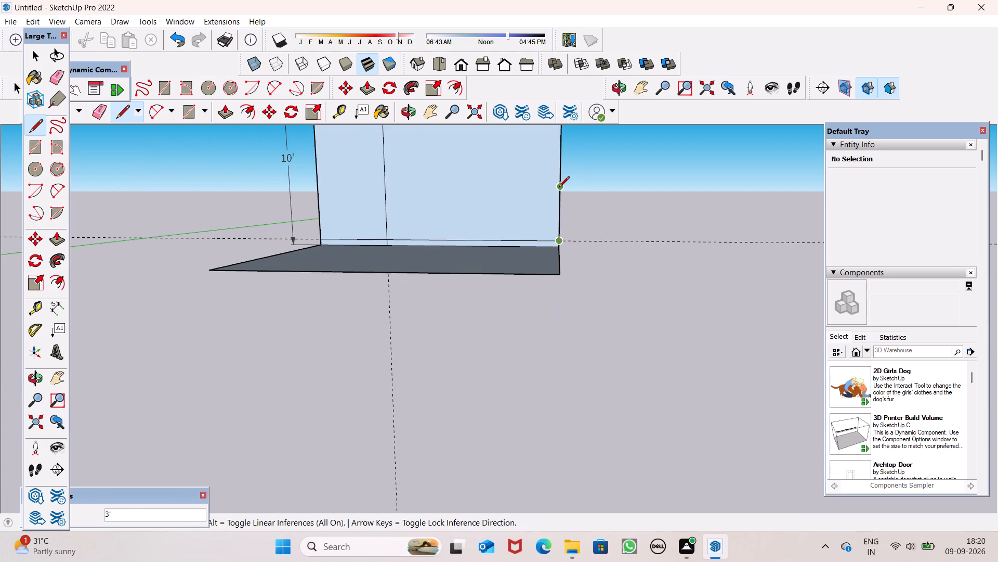
pyautogui.click(559, 188)
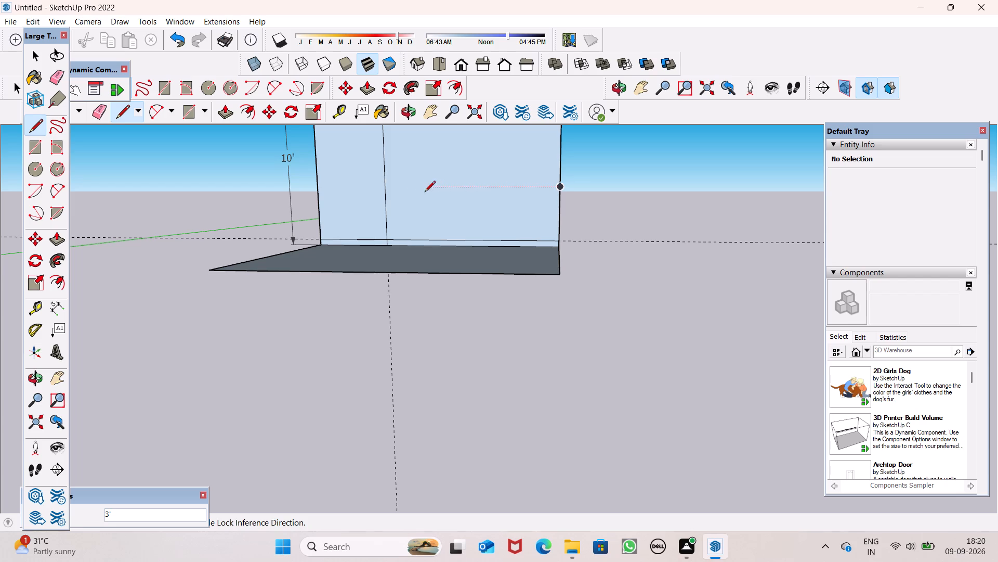
# Draw a horizontal line across the back wall from the 3' line's upper end to the vertical dividing line.
pyautogui.click(385, 193)
pyautogui.press('space')
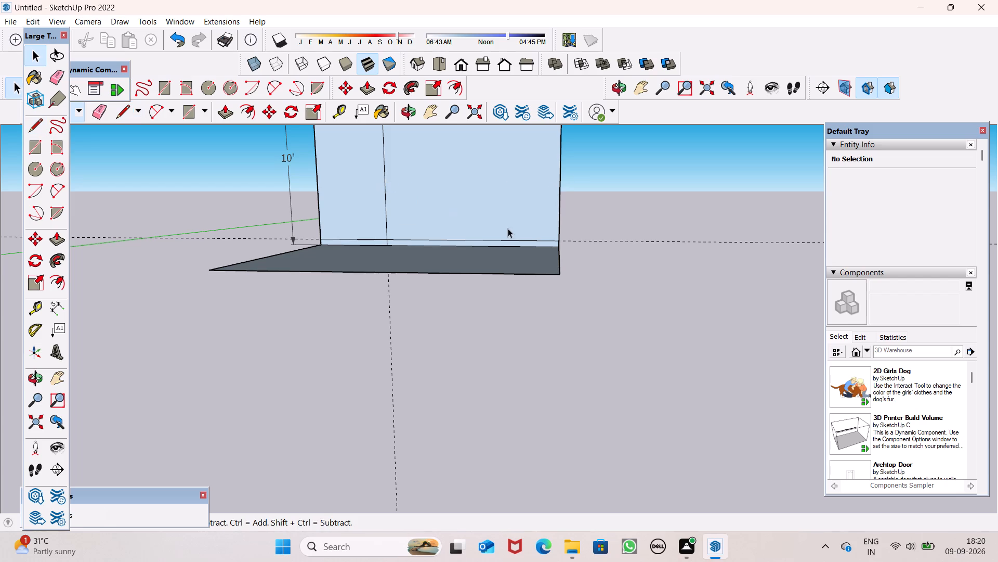
pyautogui.click(119, 111)
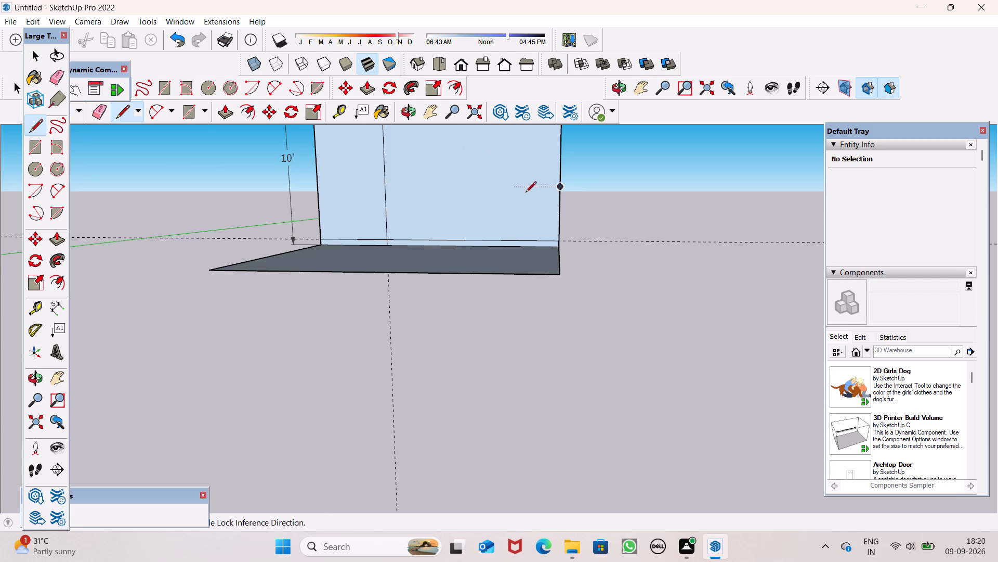
pyautogui.click(559, 189)
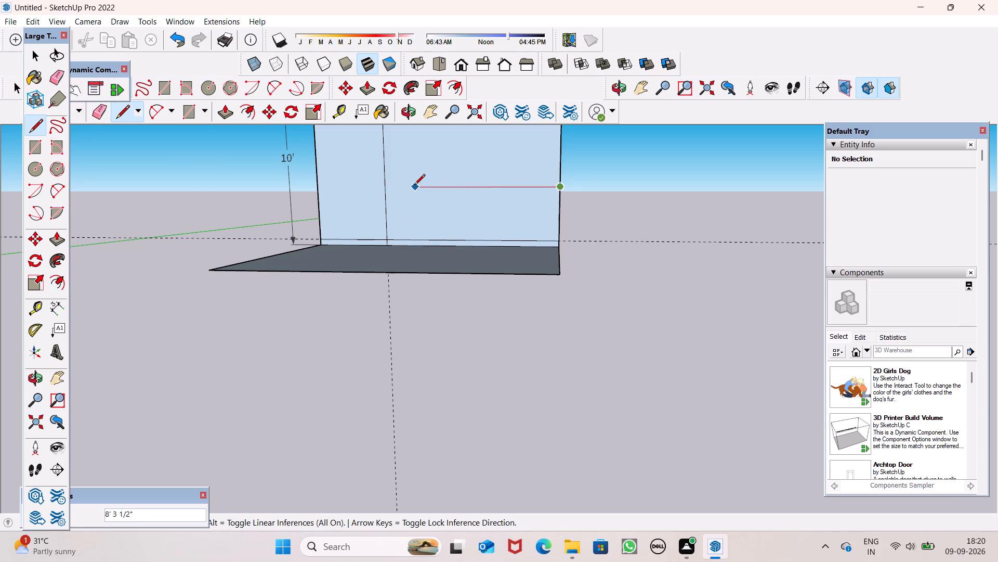
pyautogui.click(385, 185)
pyautogui.press('space')
# Place a horizontal guide 2'5" above the new horizontal line on the back wall.
pyautogui.scroll(-8, 554, 234)
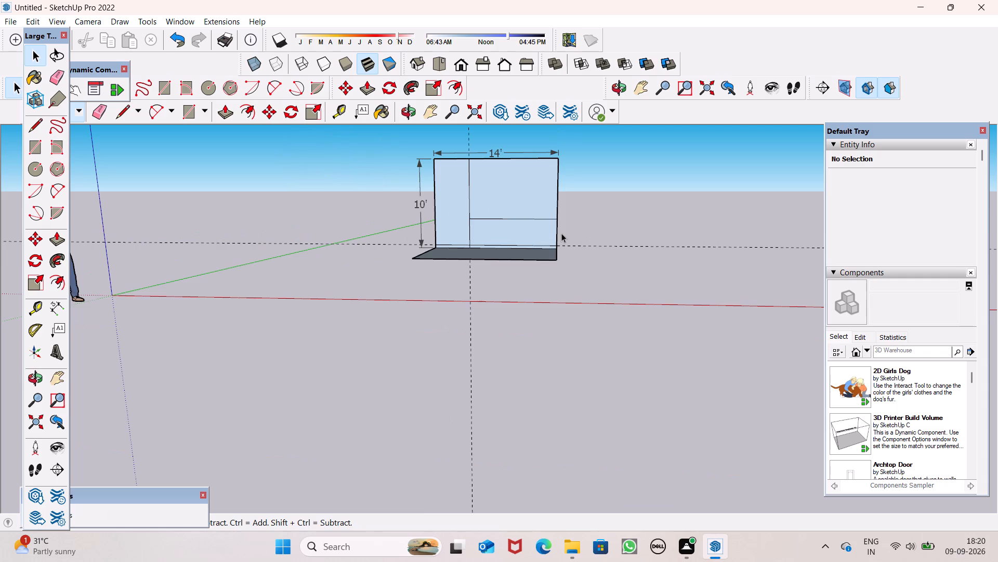
pyautogui.moveTo(562, 232); pyautogui.dragTo(573, 328, button='middle')
pyautogui.scroll(1, 471, 120)
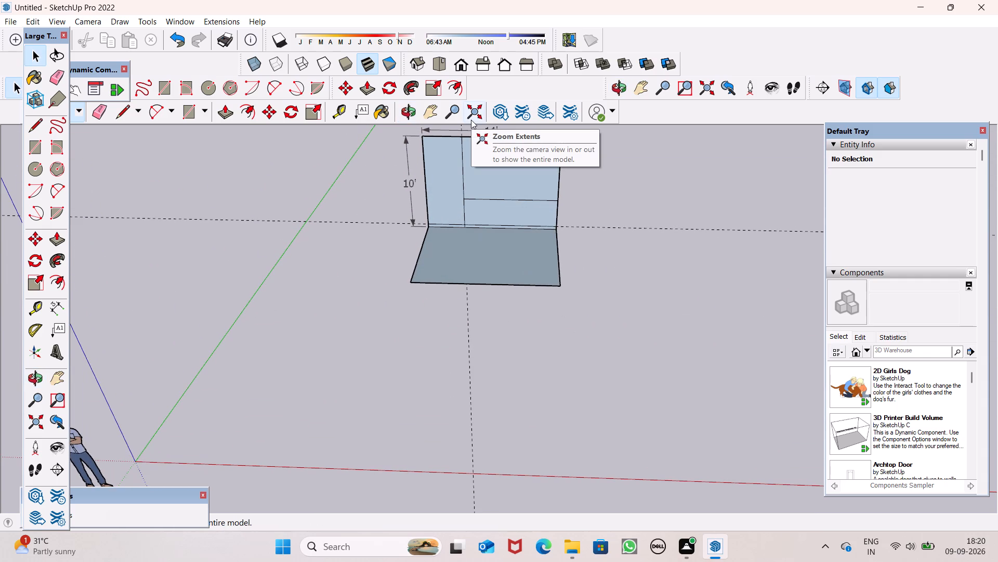
pyautogui.scroll(-5, 488, 164)
pyautogui.scroll(7, 488, 149)
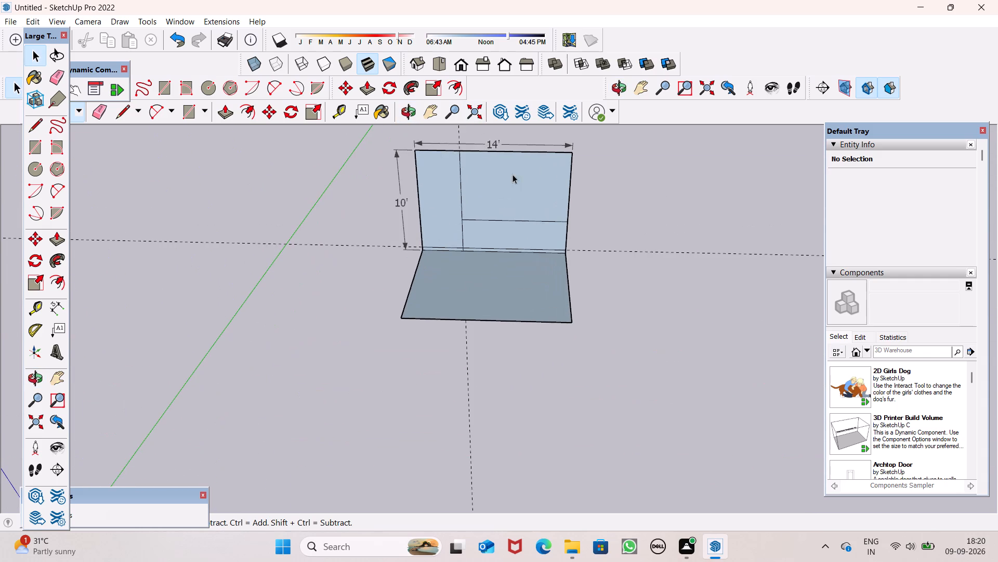
pyautogui.scroll(4, 560, 254)
pyautogui.scroll(-6, 543, 229)
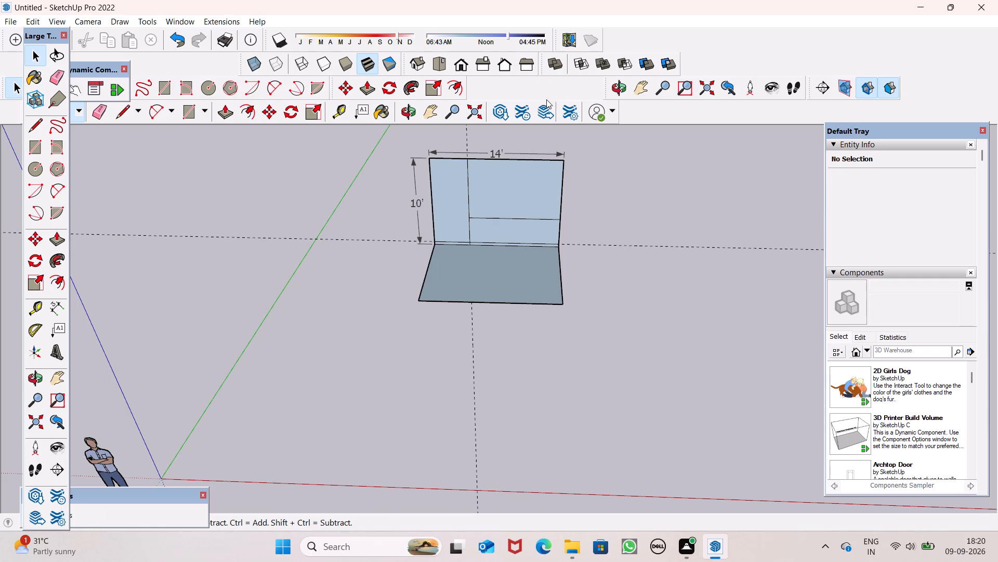
pyautogui.scroll(-2, 535, 101)
pyautogui.moveTo(550, 186); pyautogui.dragTo(544, 161, button='middle')
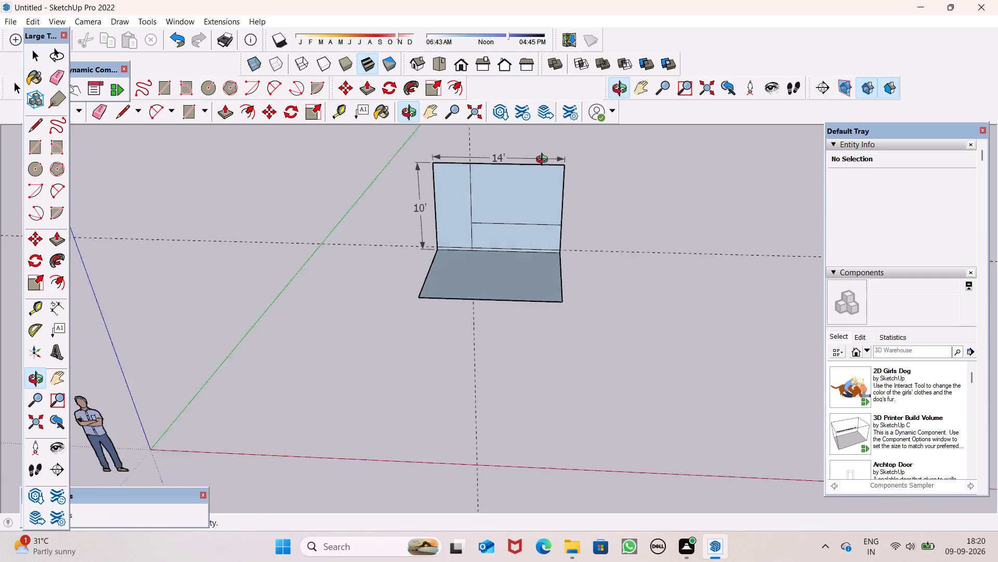
pyautogui.moveTo(544, 161); pyautogui.dragTo(529, 118, button='middle')
pyautogui.scroll(7, 537, 161)
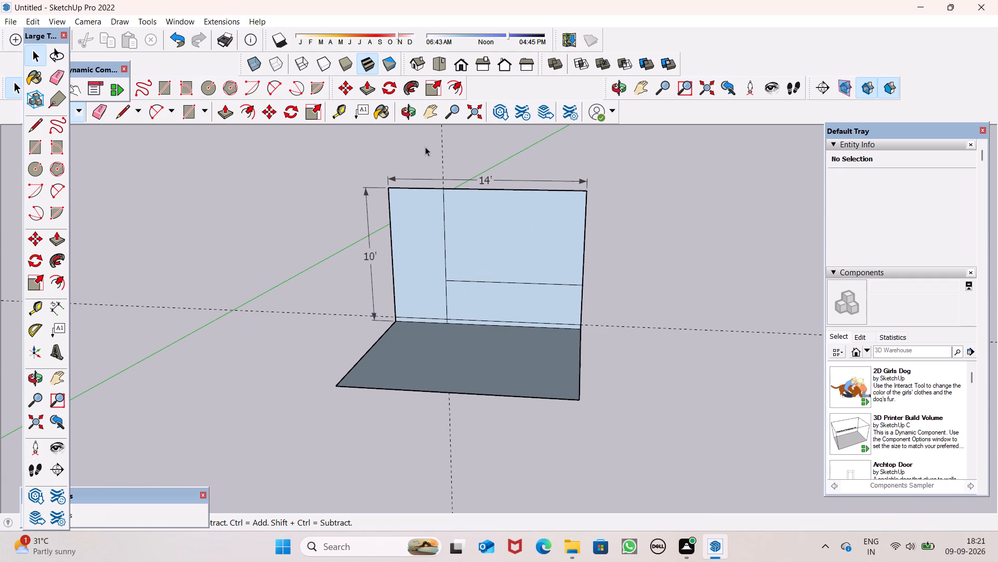
pyautogui.click(124, 110)
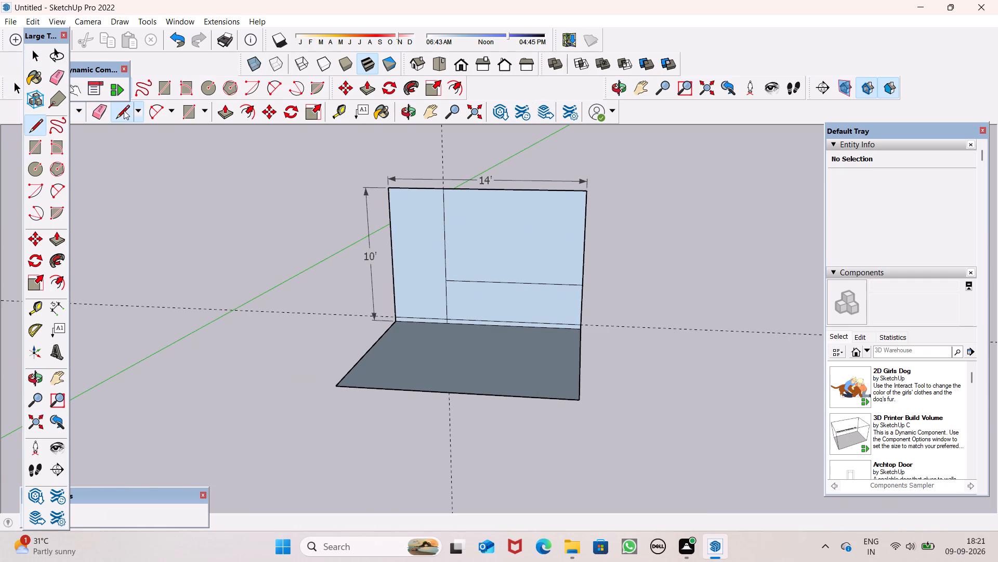
pyautogui.click(335, 112)
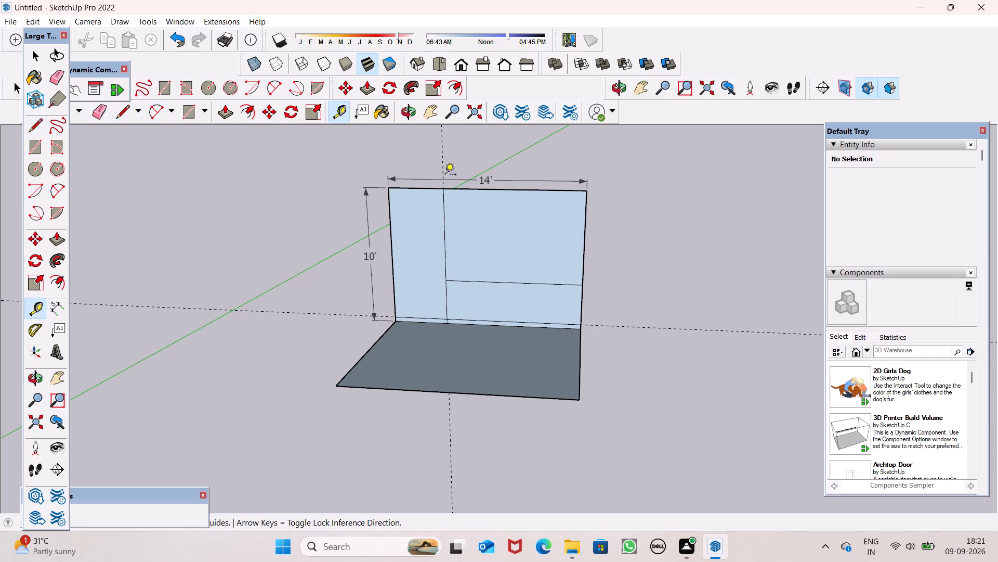
pyautogui.moveTo(530, 284); pyautogui.dragTo(528, 278)
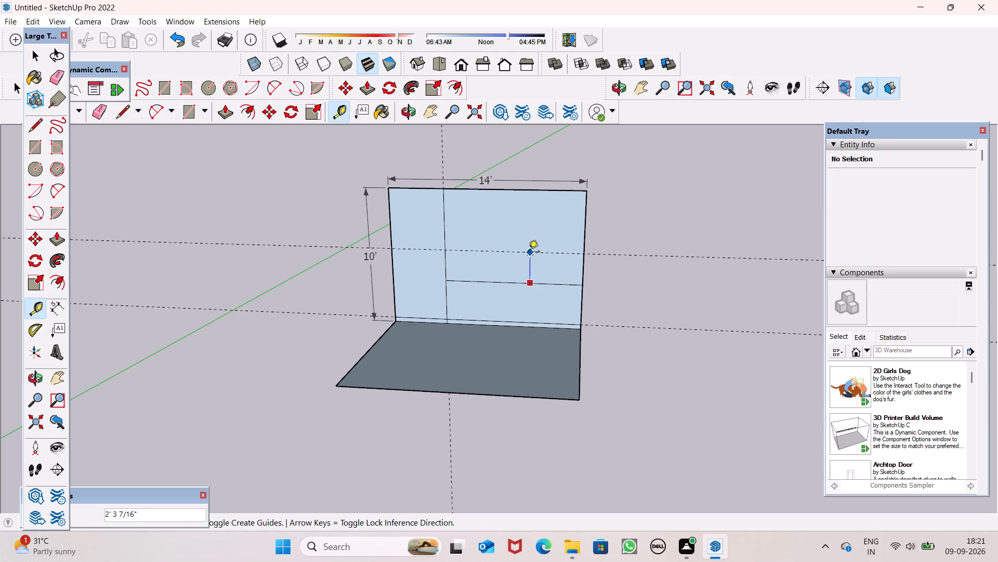
pyautogui.press('2')
pyautogui.press("'")
pyautogui.press('5')
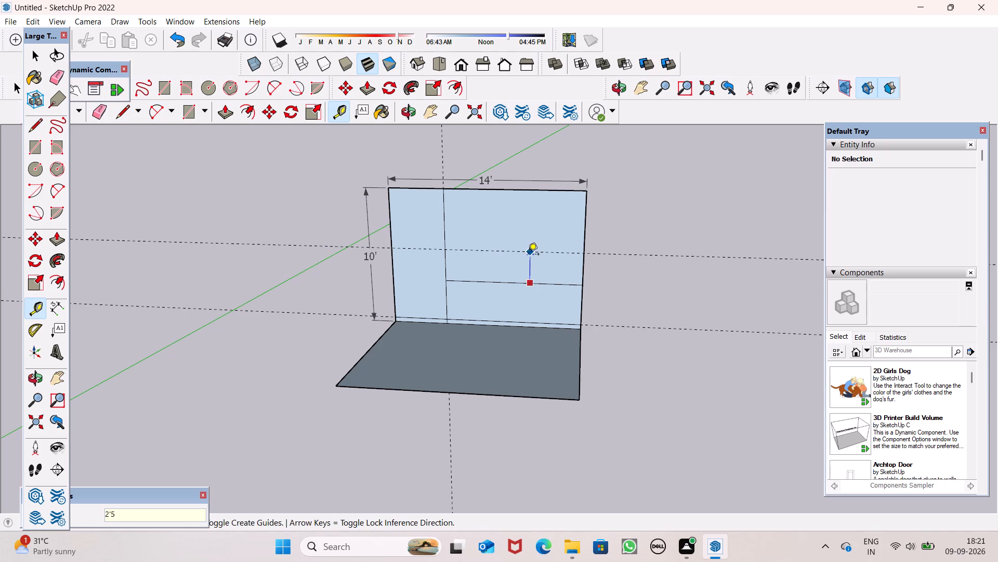
pyautogui.hotkey('shift', '"')
pyautogui.press('Return')
pyautogui.press('space')
# Draw a 10' line along the new guide from the vertical dividing line to the back wall's side edge.
pyautogui.scroll(1, 488, 192)
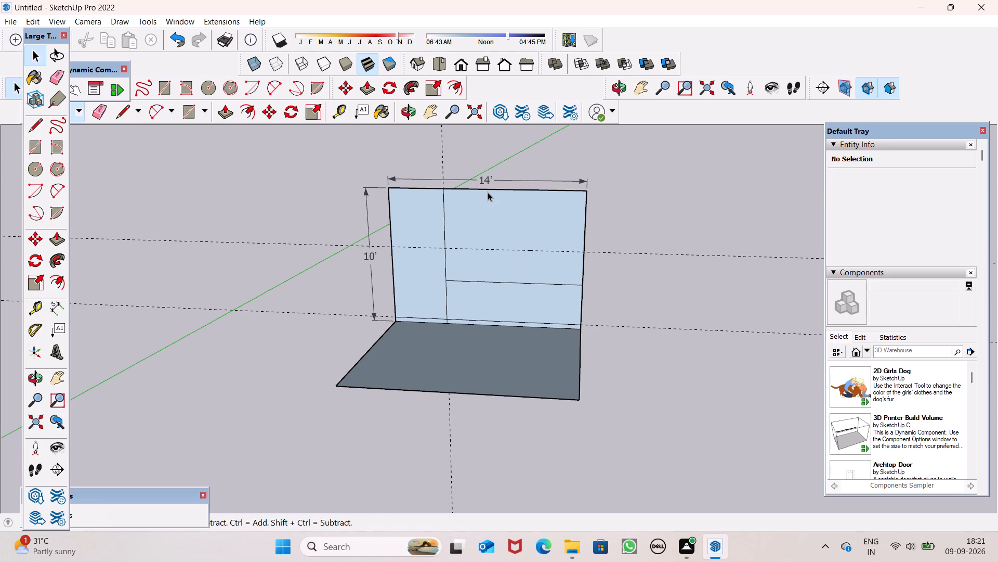
pyautogui.scroll(2, 488, 192)
pyautogui.click(120, 115)
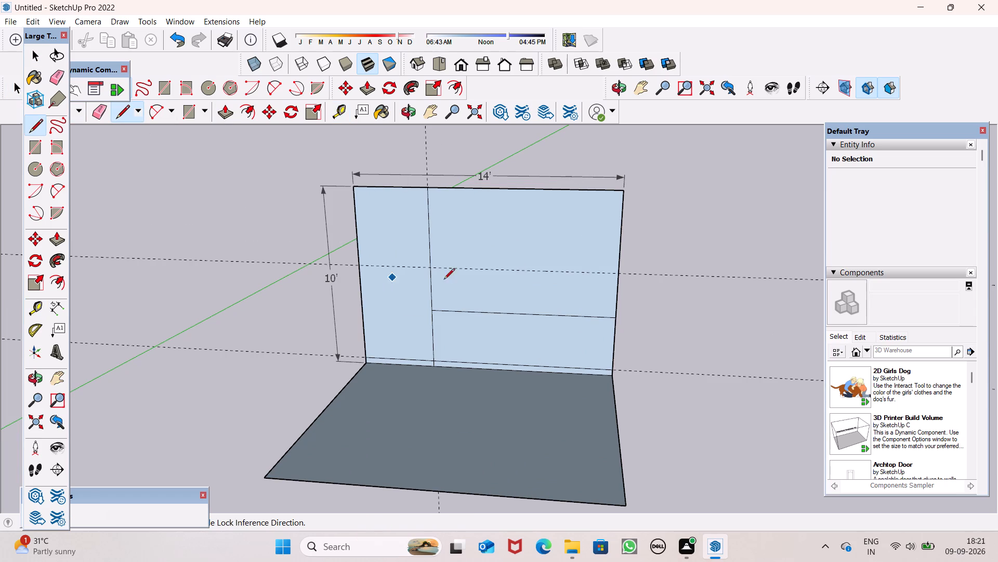
pyautogui.moveTo(431, 269); pyautogui.dragTo(440, 269)
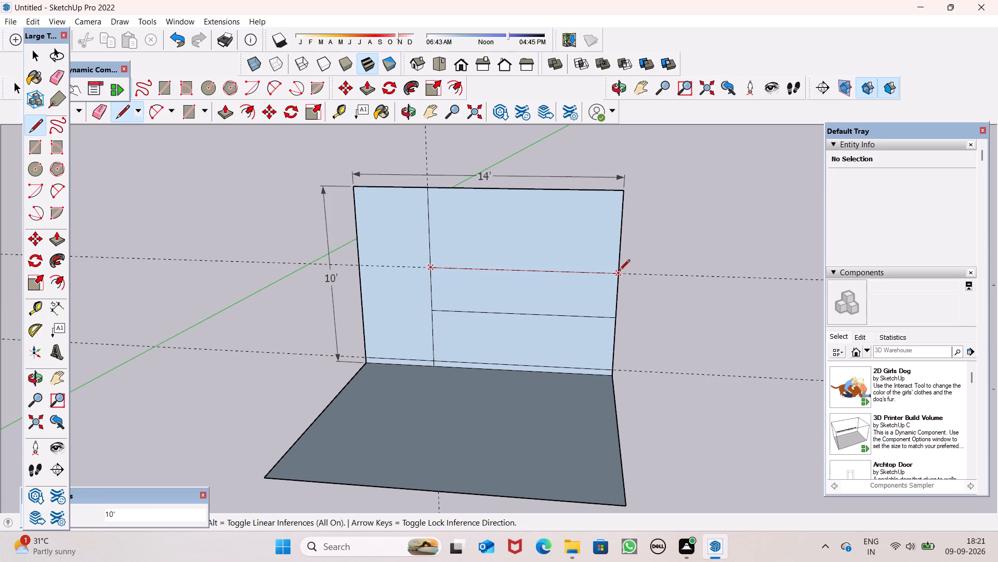
pyautogui.click(619, 271)
pyautogui.press('space')
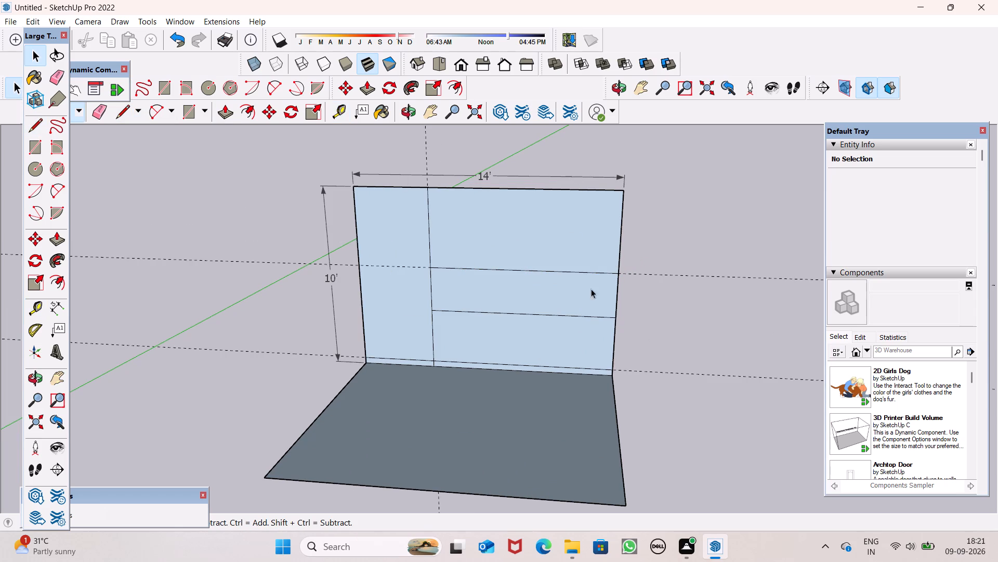
pyautogui.press('space')
# Erase the two horizontal guides and the vertical guide.
pyautogui.scroll(-1, 411, 229)
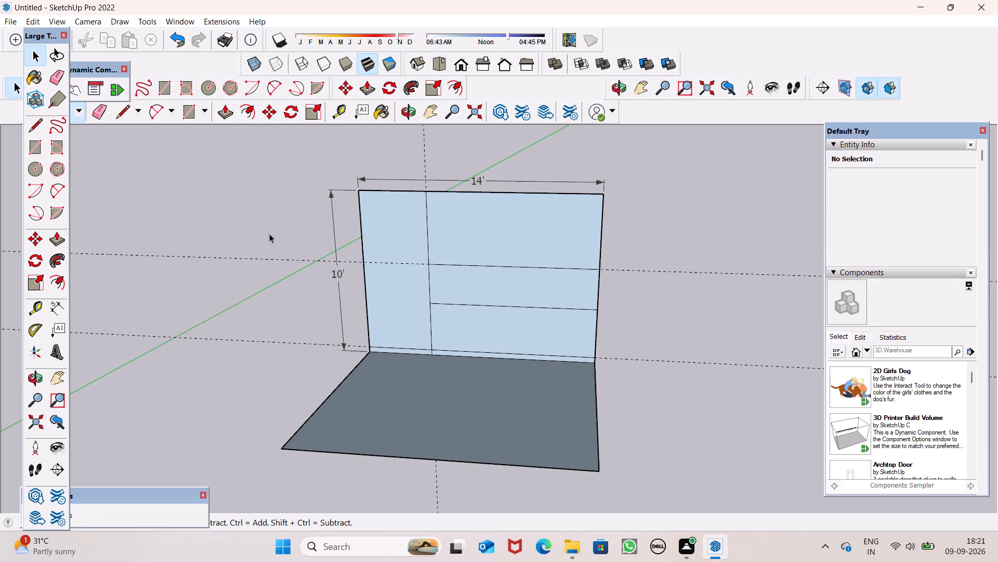
pyautogui.click(95, 113)
pyautogui.moveTo(162, 251); pyautogui.dragTo(153, 339)
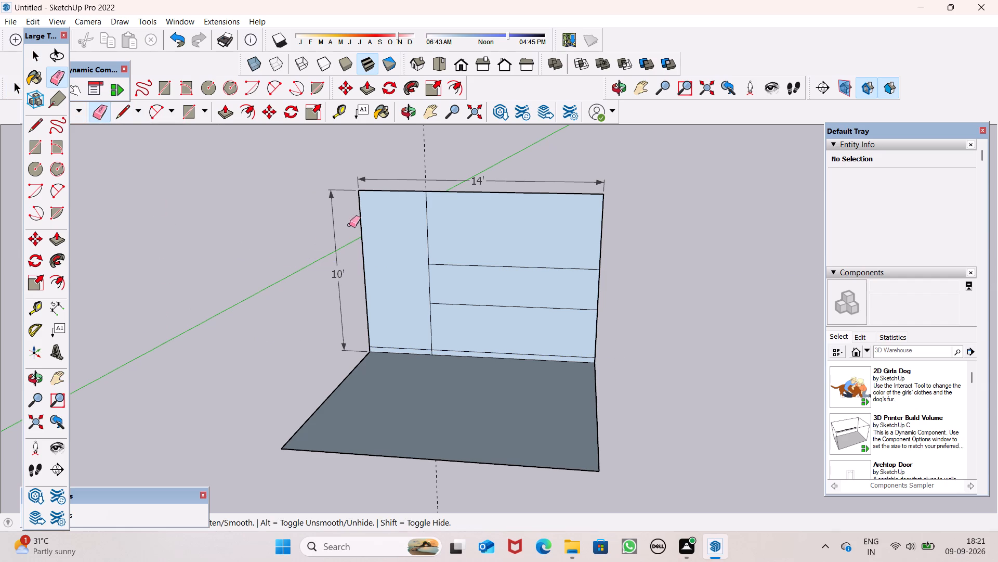
pyautogui.moveTo(434, 143); pyautogui.dragTo(410, 143)
pyautogui.click(420, 146)
pyautogui.press('space')
pyautogui.press('space')
# Push/Pull the 10' by 3' base cabinet face, just above the 4" bottom strip, 2' out from the back wall.
pyautogui.scroll(1, 516, 237)
pyautogui.scroll(1, 573, 371)
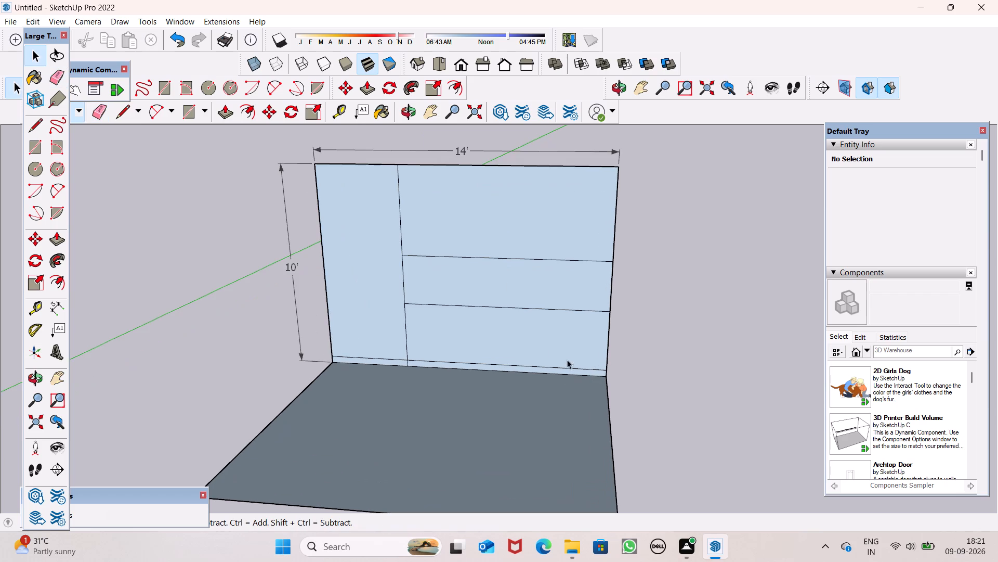
pyautogui.click(227, 109)
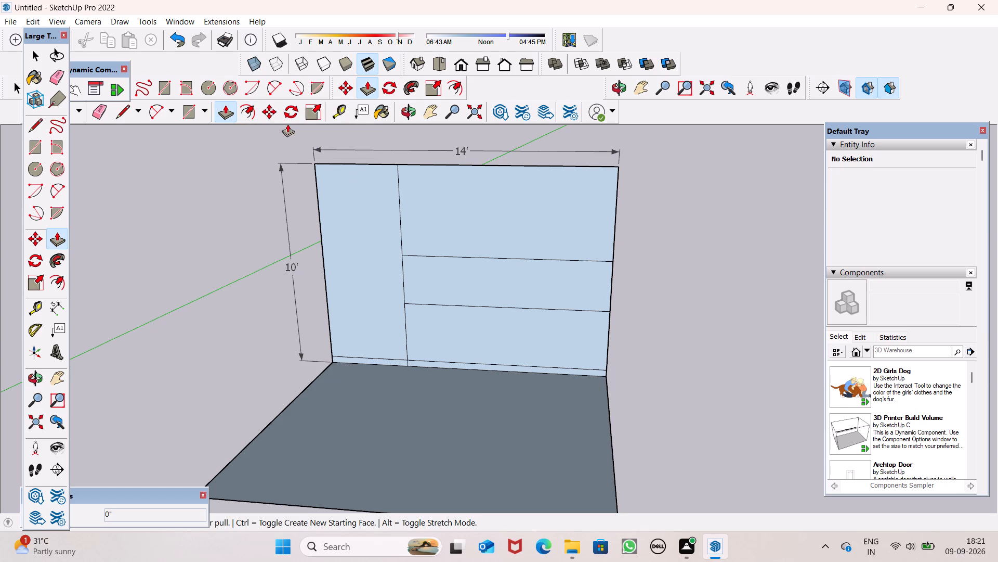
pyautogui.scroll(2, 501, 357)
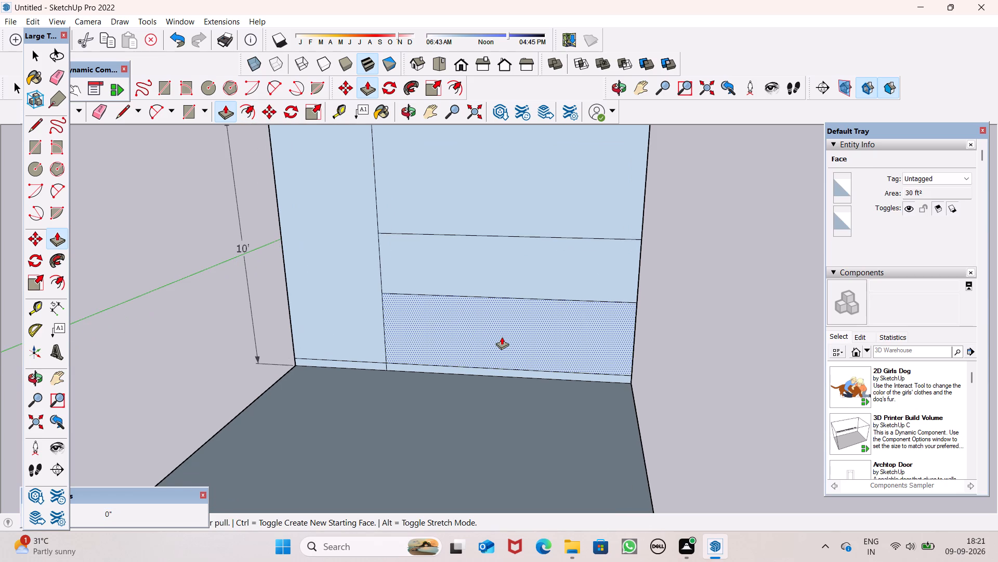
pyautogui.scroll(-2, 502, 337)
pyautogui.scroll(2, 516, 362)
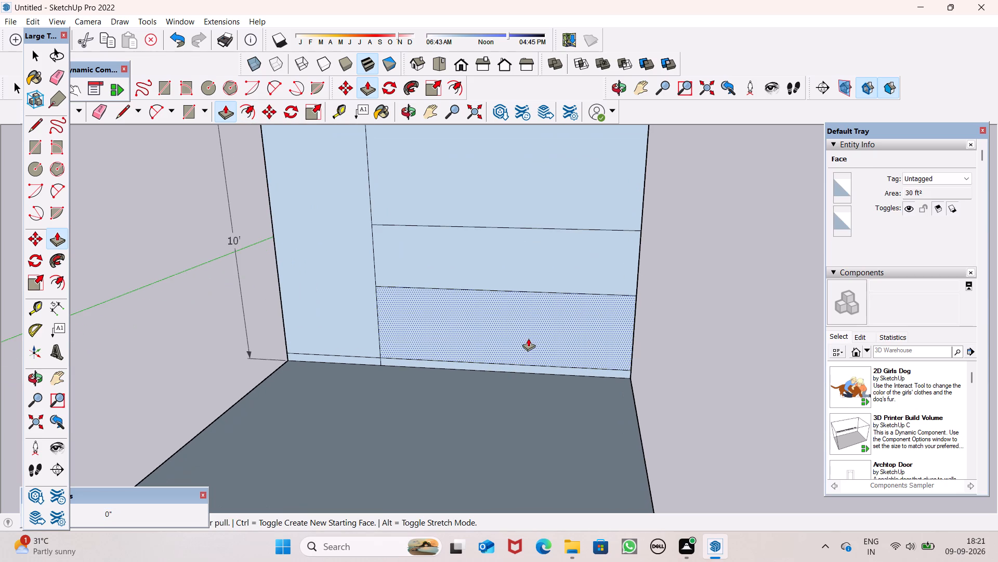
pyautogui.keyDown('ctrl'); pyautogui.moveTo(525, 330); pyautogui.dragTo(525, 340); pyautogui.keyUp('ctrl')
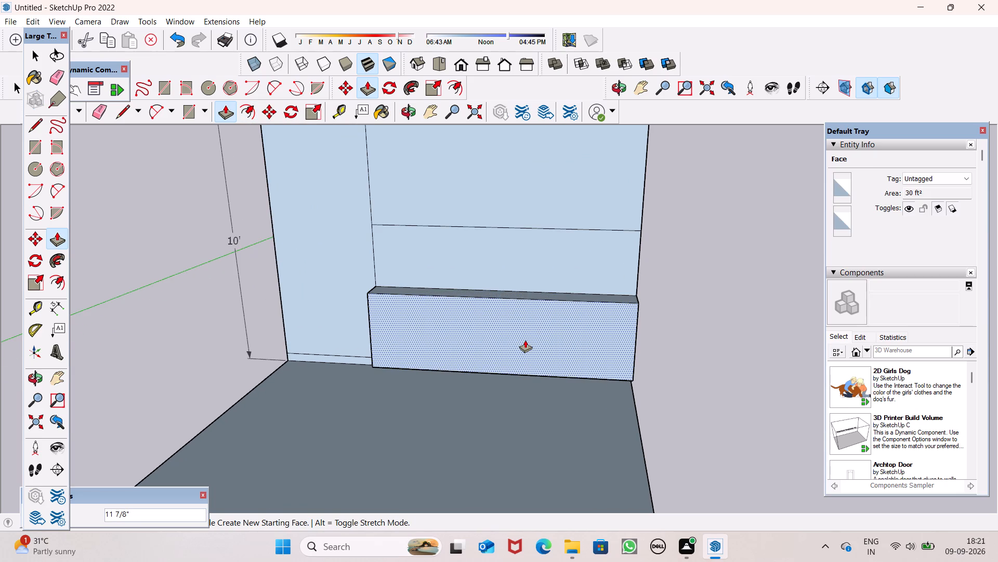
pyautogui.keyDown('ctrl'); pyautogui.moveTo(525, 340); pyautogui.dragTo(527, 344); pyautogui.keyUp('ctrl')
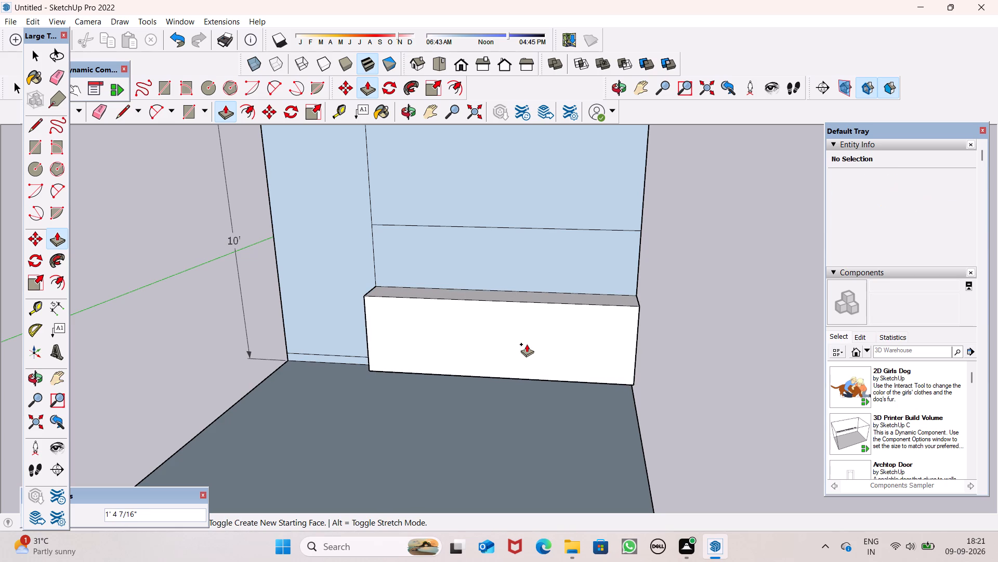
pyautogui.keyDown('ctrl'); pyautogui.moveTo(527, 344); pyautogui.dragTo(529, 344); pyautogui.keyUp('ctrl')
pyautogui.press('2')
pyautogui.press("'")
pyautogui.press('Return')
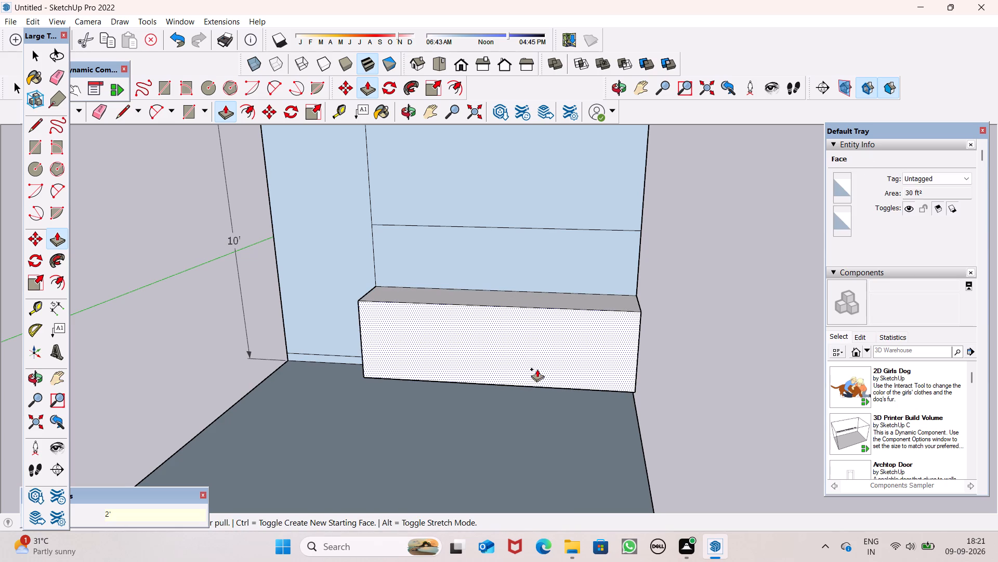
pyautogui.moveTo(547, 389); pyautogui.dragTo(406, 298, button='middle')
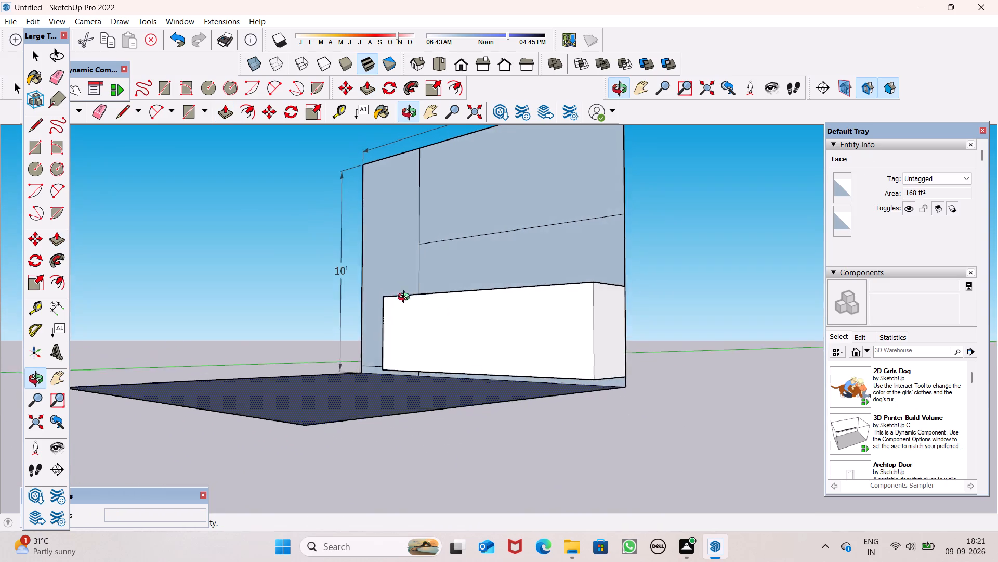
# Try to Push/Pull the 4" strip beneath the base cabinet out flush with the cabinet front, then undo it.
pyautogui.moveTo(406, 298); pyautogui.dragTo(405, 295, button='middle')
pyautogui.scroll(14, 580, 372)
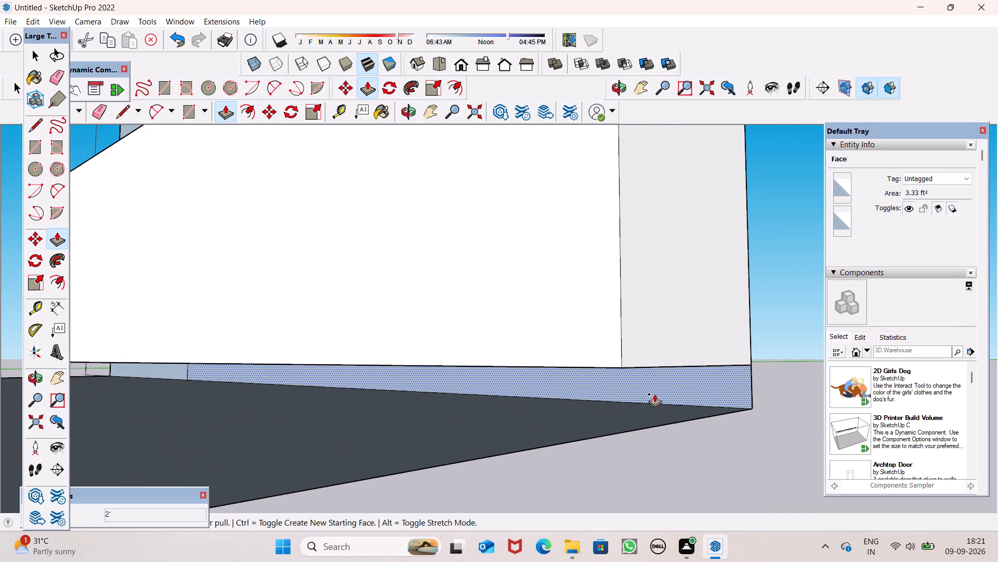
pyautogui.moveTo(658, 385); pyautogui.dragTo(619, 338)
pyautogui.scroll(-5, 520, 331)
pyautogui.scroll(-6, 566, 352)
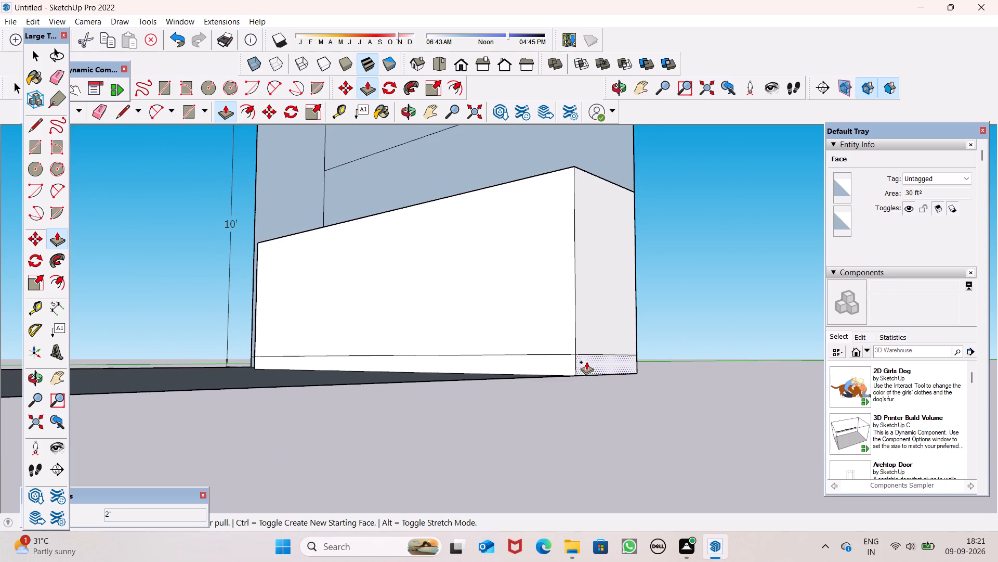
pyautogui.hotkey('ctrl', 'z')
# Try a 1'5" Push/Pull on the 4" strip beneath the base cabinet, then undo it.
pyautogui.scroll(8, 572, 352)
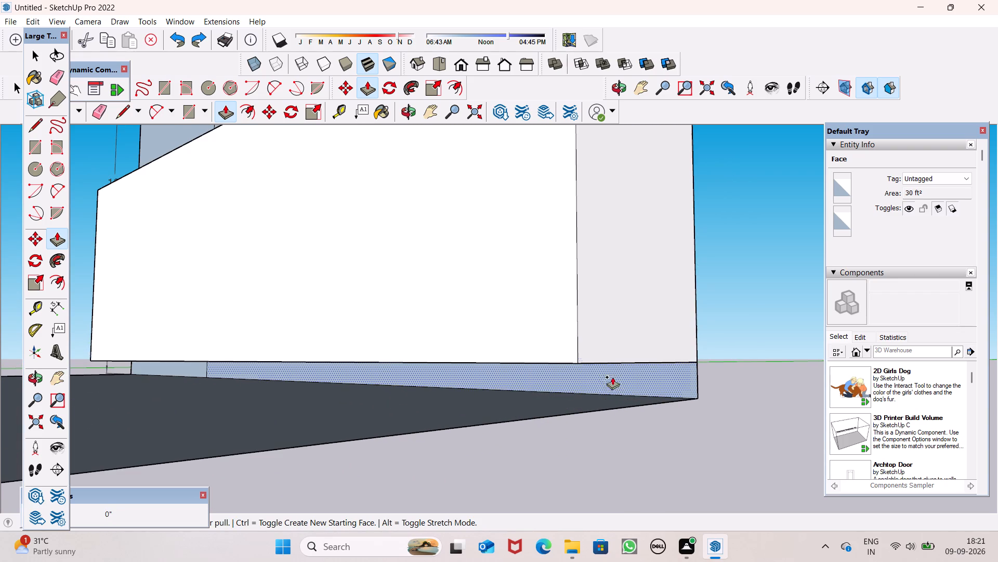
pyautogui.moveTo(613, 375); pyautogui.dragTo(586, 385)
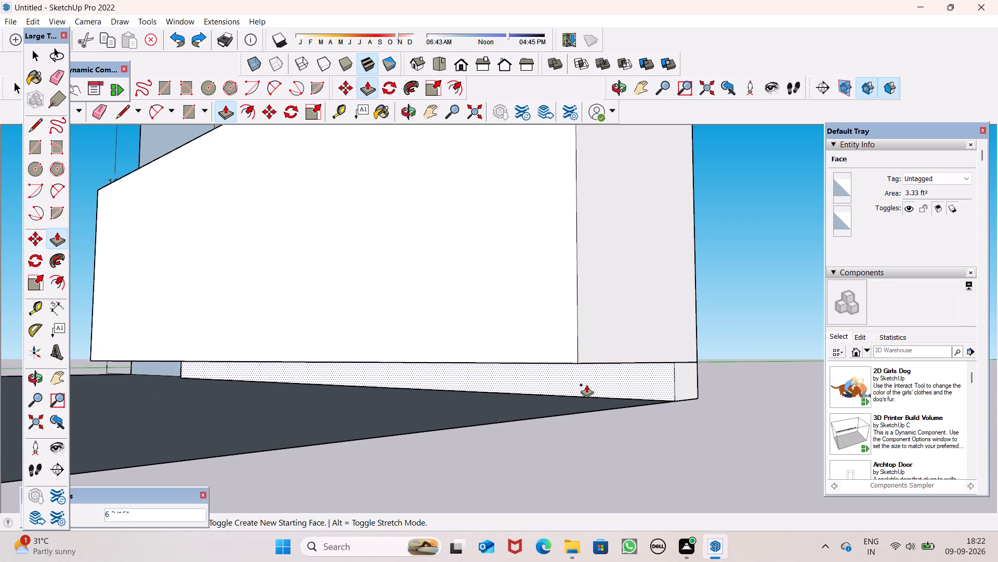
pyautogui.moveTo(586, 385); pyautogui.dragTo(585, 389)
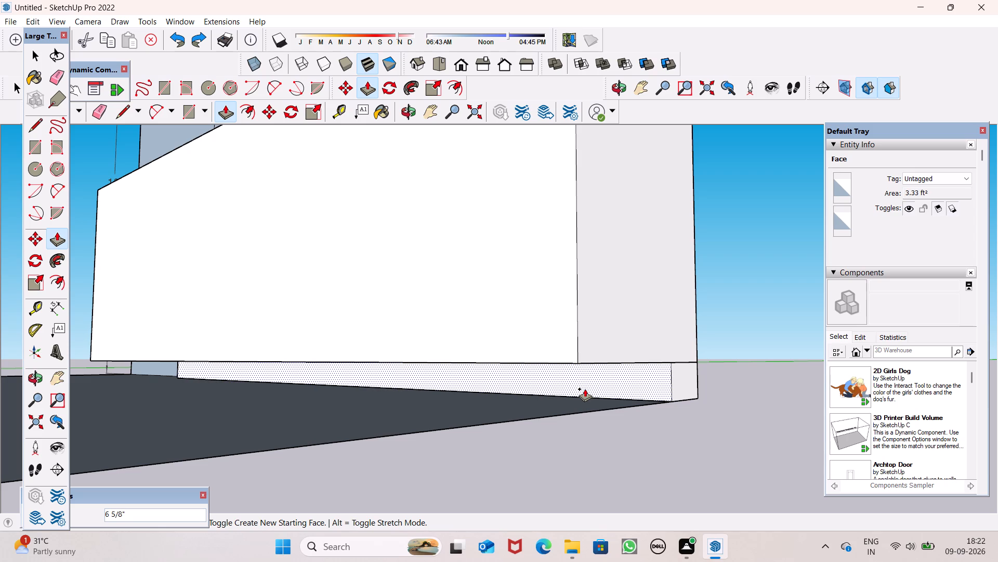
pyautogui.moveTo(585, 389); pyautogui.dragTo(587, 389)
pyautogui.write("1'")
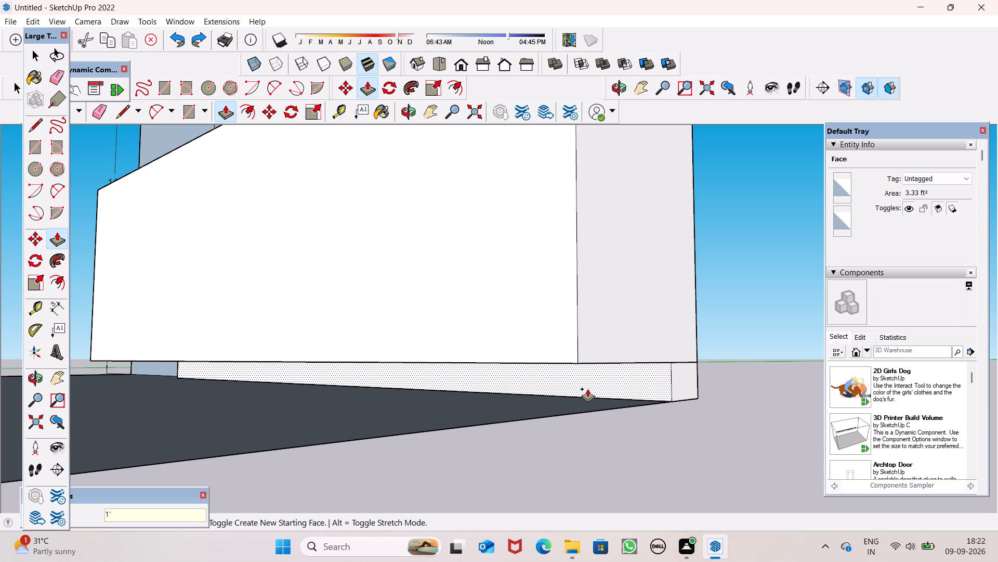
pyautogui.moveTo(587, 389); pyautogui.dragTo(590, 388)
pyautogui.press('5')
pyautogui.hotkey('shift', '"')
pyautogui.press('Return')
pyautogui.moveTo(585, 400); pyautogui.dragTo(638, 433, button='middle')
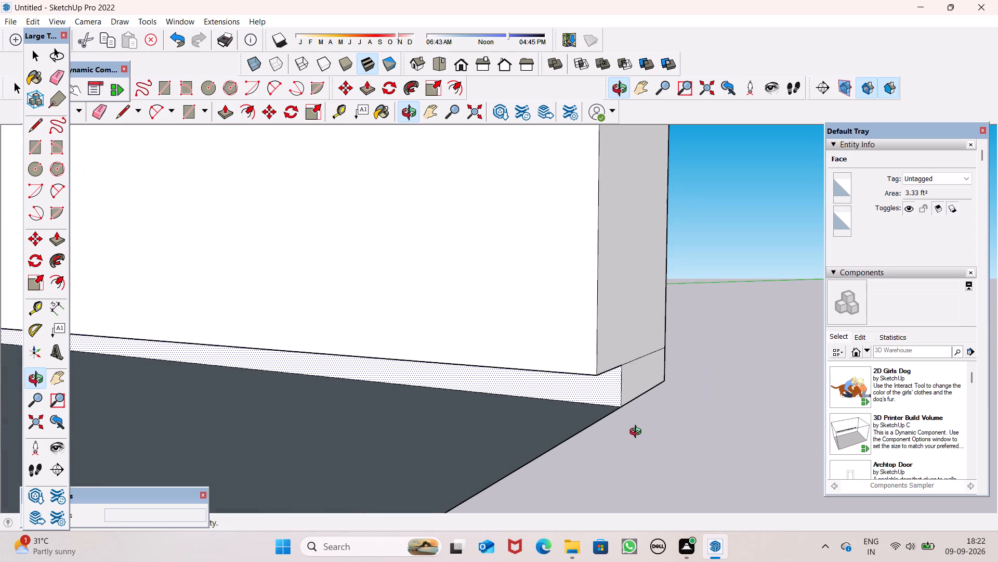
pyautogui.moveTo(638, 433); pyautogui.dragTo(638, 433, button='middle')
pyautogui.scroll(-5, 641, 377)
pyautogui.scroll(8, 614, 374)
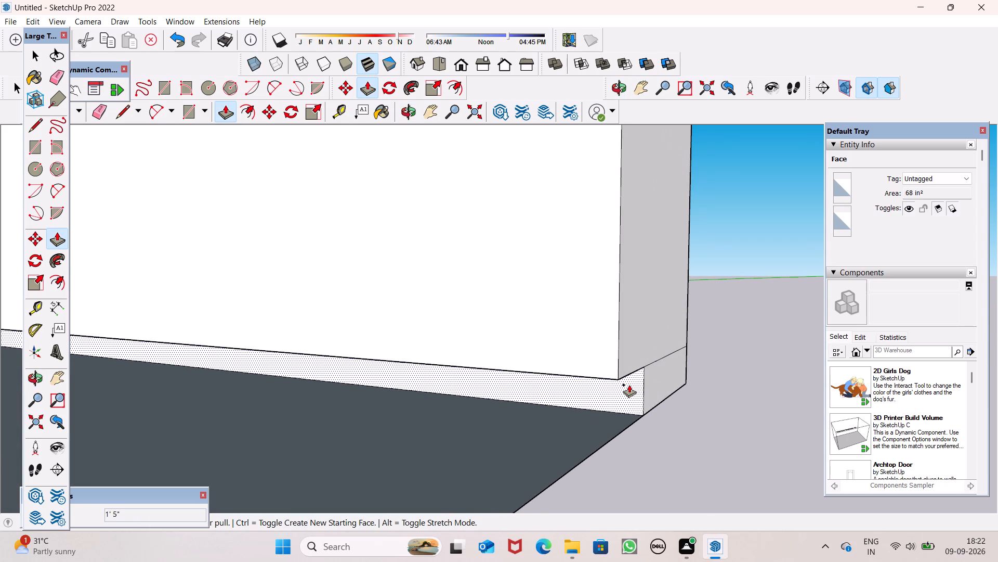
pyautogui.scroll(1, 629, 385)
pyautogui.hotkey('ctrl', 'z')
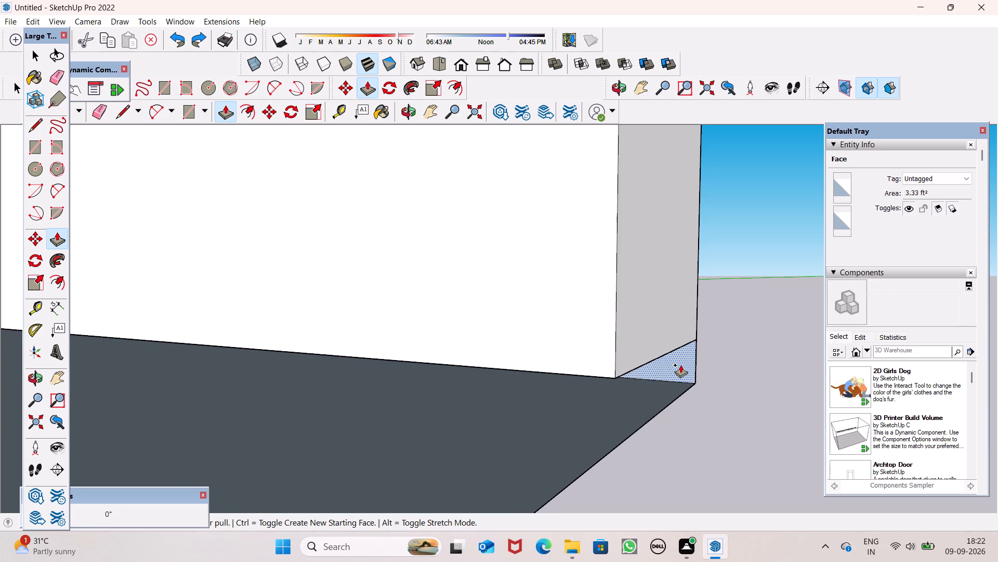
# Push/Pull the 4" strip beneath the base cabinet 1'8" out from the back wall to form a recessed toe kick.
pyautogui.moveTo(680, 365); pyautogui.dragTo(666, 394)
pyautogui.write("1'")
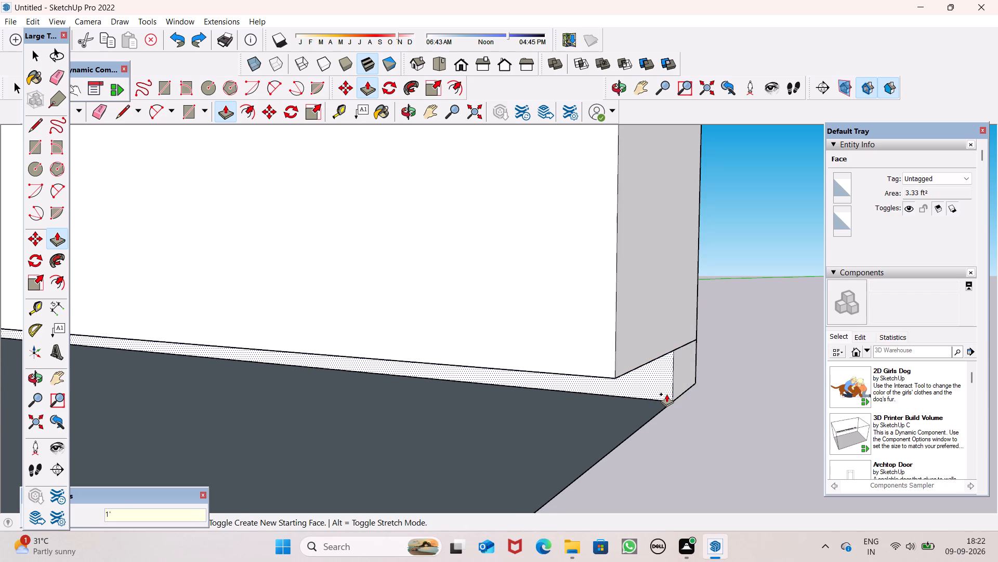
pyautogui.moveTo(666, 394); pyautogui.dragTo(666, 394)
pyautogui.write('8"')
pyautogui.press('Return')
pyautogui.press('space')
# Push/Pull the upper cabinet face, above the backsplash area, 2' out from the back wall.
pyautogui.scroll(-7, 701, 391)
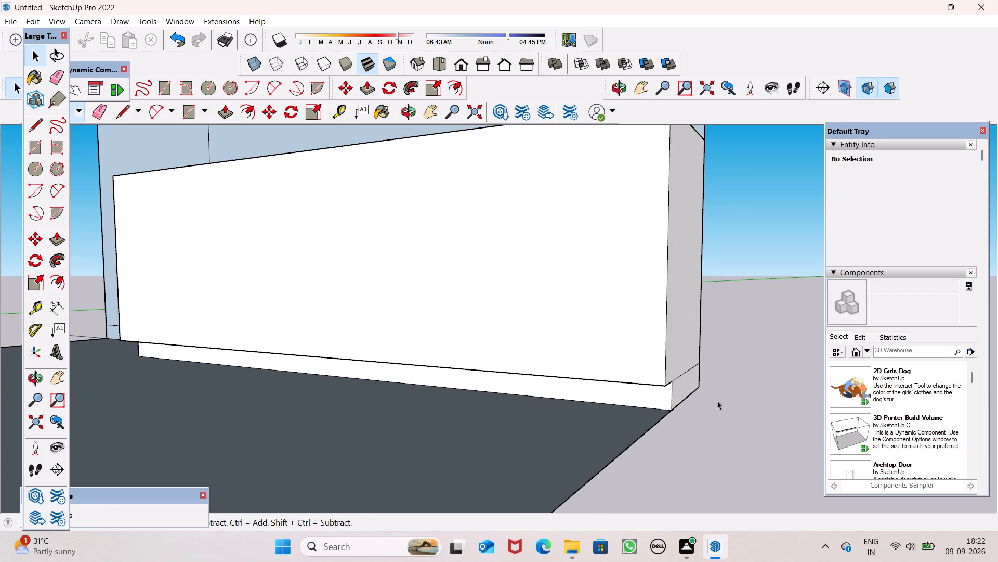
pyautogui.moveTo(717, 400); pyautogui.dragTo(815, 426, button='middle')
pyautogui.scroll(-7, 723, 348)
pyautogui.moveTo(720, 371); pyautogui.dragTo(875, 399, button='middle')
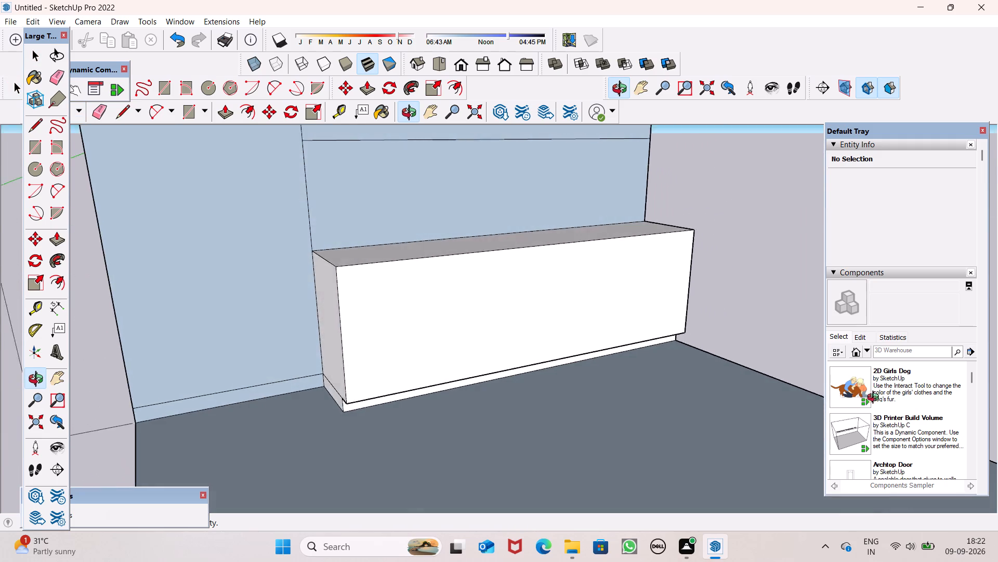
pyautogui.moveTo(875, 399); pyautogui.dragTo(789, 390, button='middle')
pyautogui.scroll(-5, 596, 302)
pyautogui.moveTo(581, 310); pyautogui.dragTo(579, 351, button='middle')
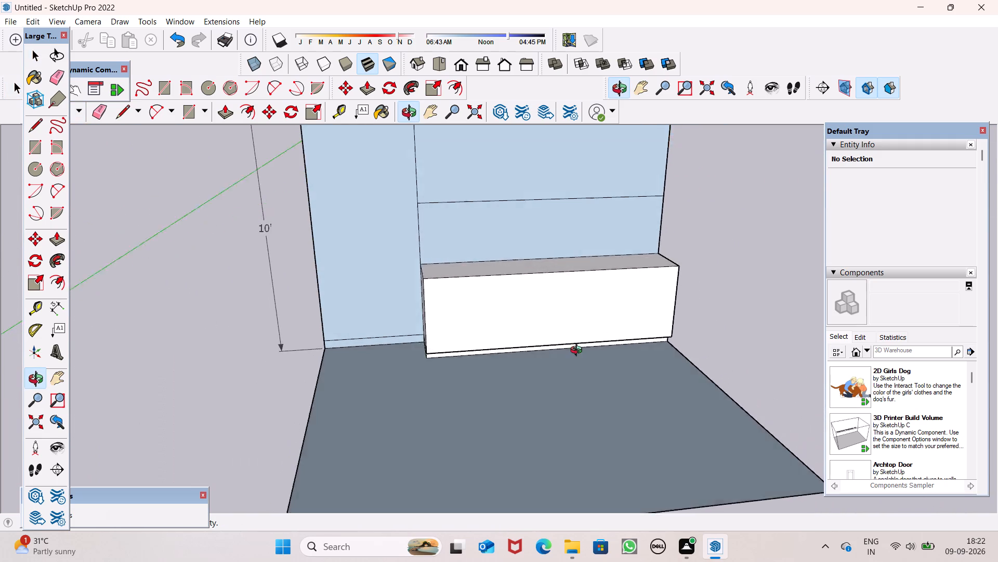
pyautogui.moveTo(579, 351); pyautogui.dragTo(568, 365, button='middle')
pyautogui.scroll(-5, 501, 268)
pyautogui.scroll(5, 547, 199)
pyautogui.scroll(-4, 296, 172)
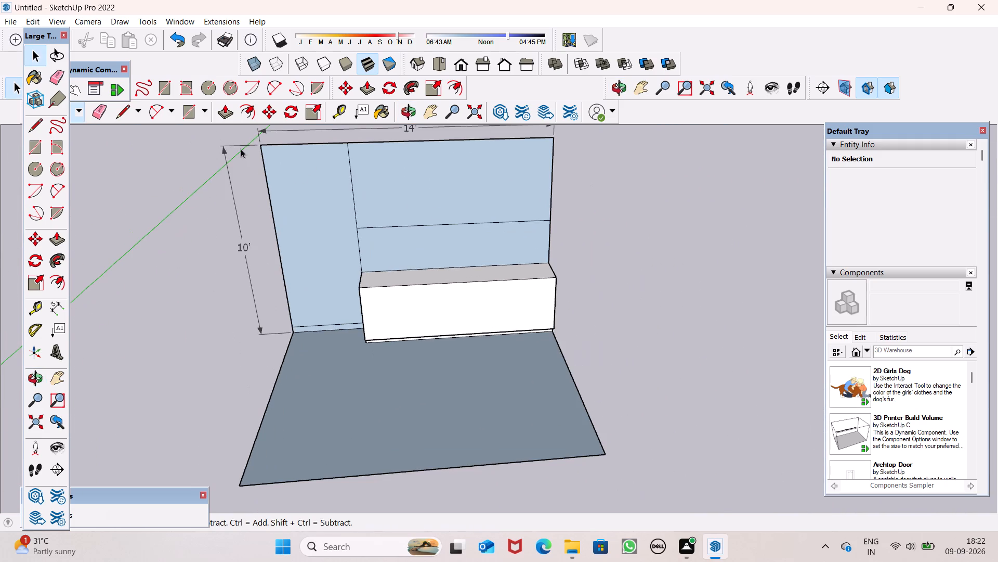
pyautogui.click(229, 110)
pyautogui.scroll(5, 492, 166)
pyautogui.moveTo(504, 182); pyautogui.dragTo(510, 196)
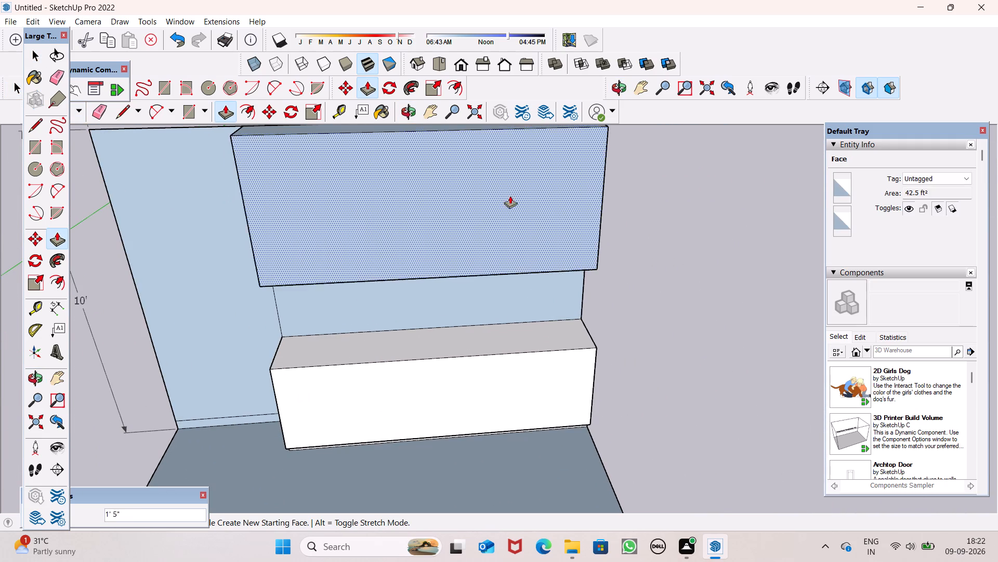
pyautogui.moveTo(510, 196); pyautogui.dragTo(509, 242)
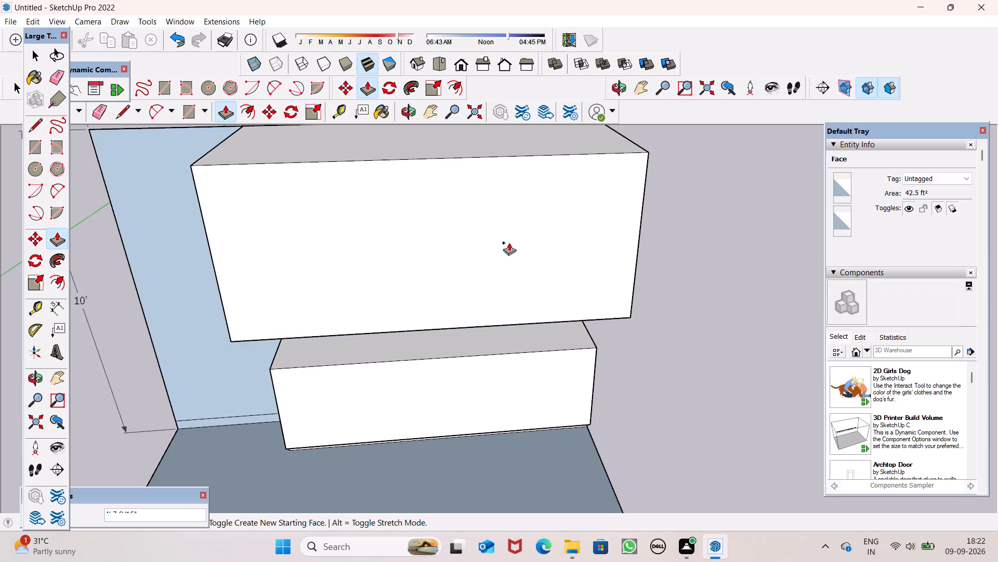
pyautogui.moveTo(509, 242); pyautogui.dragTo(510, 246)
pyautogui.press('2')
pyautogui.press("'")
pyautogui.press('Return')
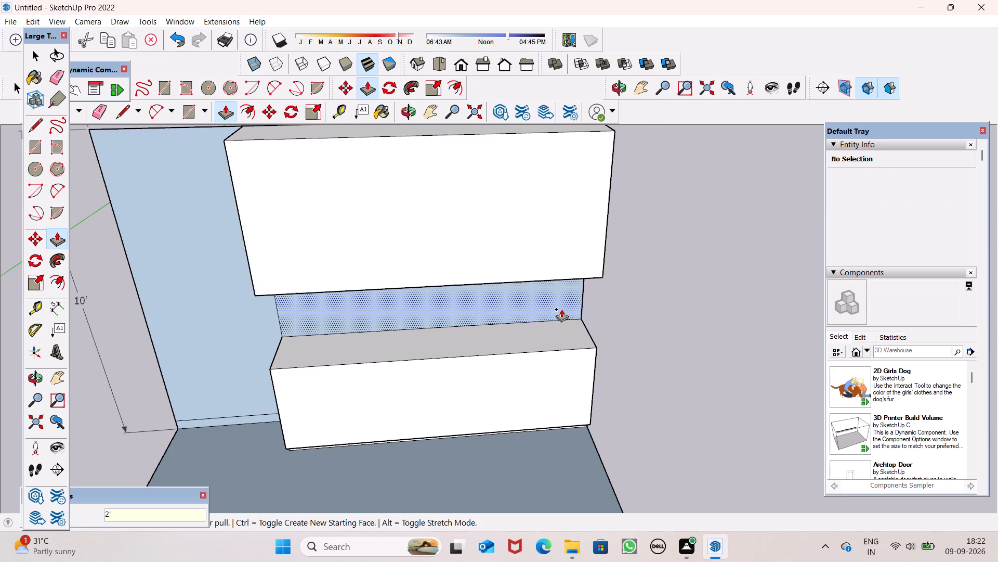
pyautogui.moveTo(562, 316); pyautogui.dragTo(560, 269, button='middle')
pyautogui.press('space')
# Offset the upper cabinet's front face outline 2" inward.
pyautogui.scroll(-5, 573, 291)
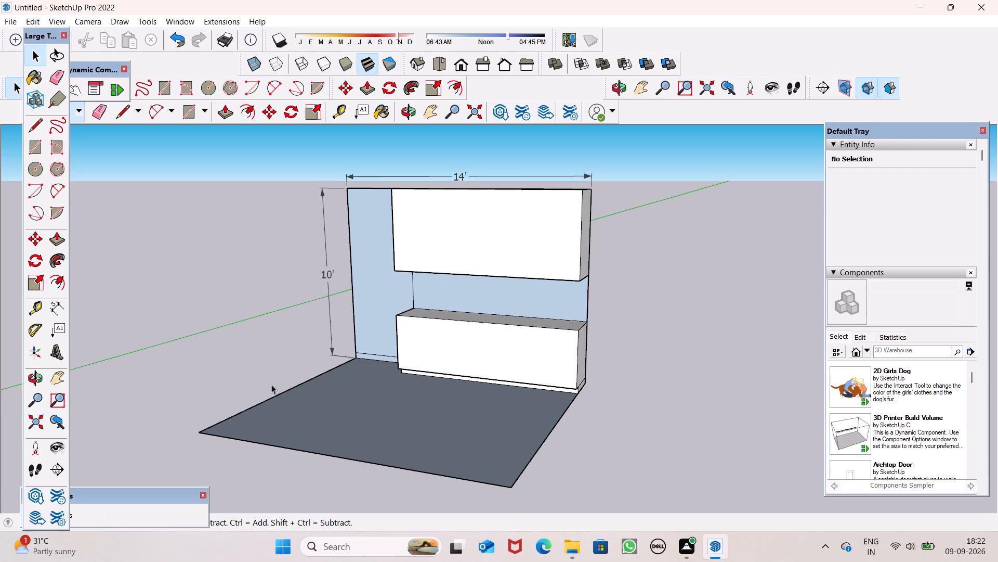
pyautogui.scroll(1, 287, 446)
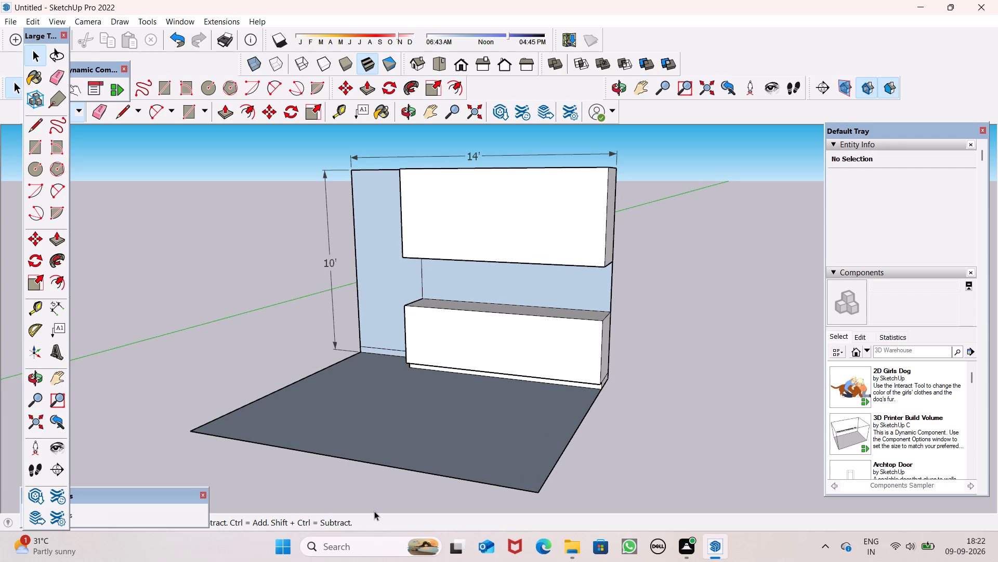
pyautogui.moveTo(436, 412); pyautogui.dragTo(526, 445, button='middle')
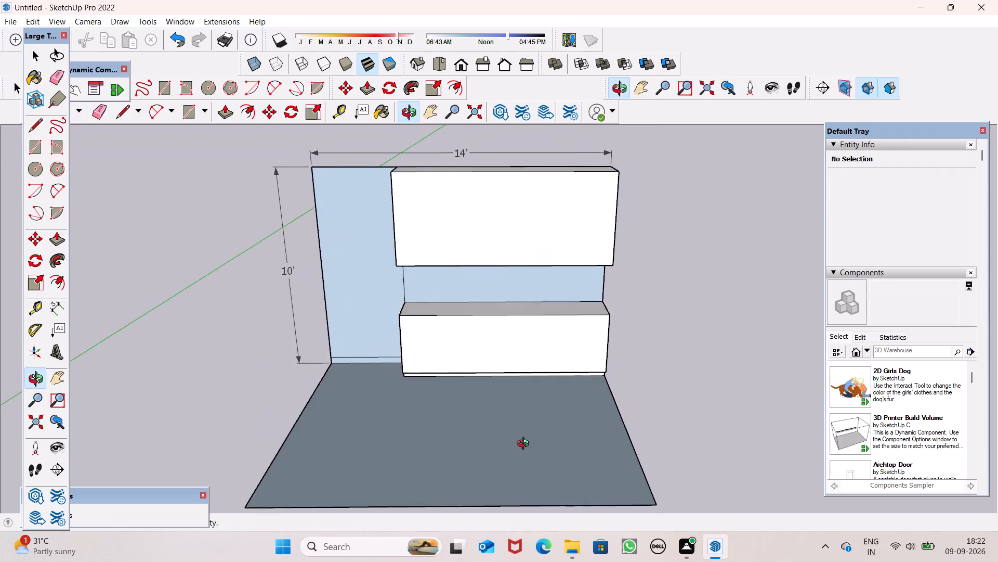
pyautogui.moveTo(526, 445); pyautogui.dragTo(514, 460, button='middle')
pyautogui.scroll(1, 493, 433)
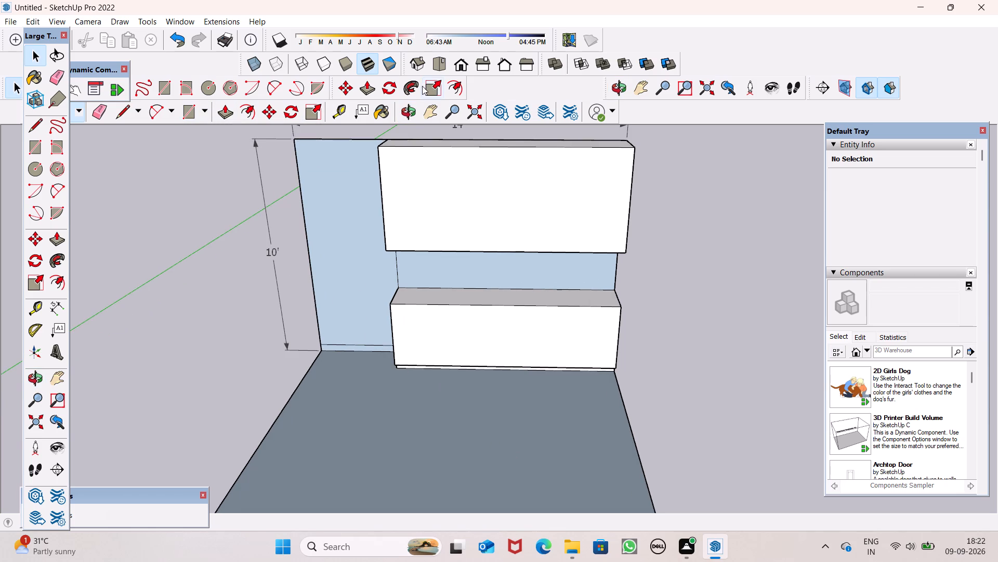
pyautogui.click(456, 90)
pyautogui.click(479, 150)
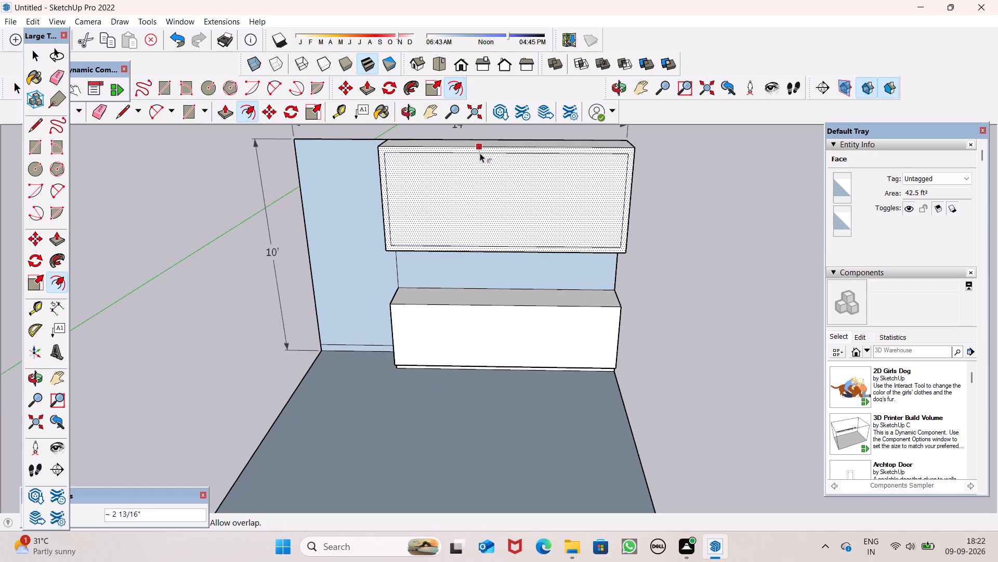
pyautogui.press('2')
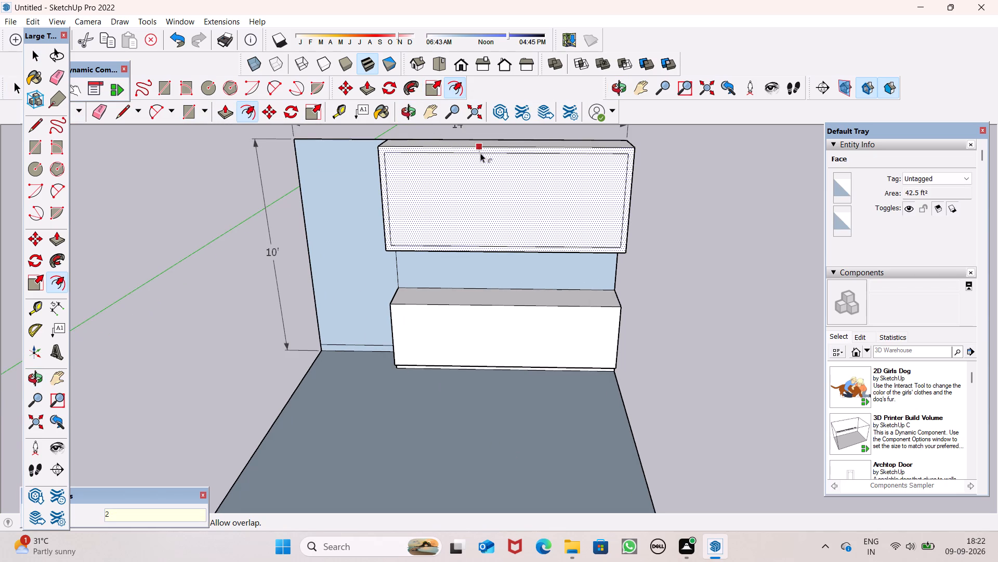
pyautogui.hotkey('shift', '"')
pyautogui.press('Return')
pyautogui.press('space')
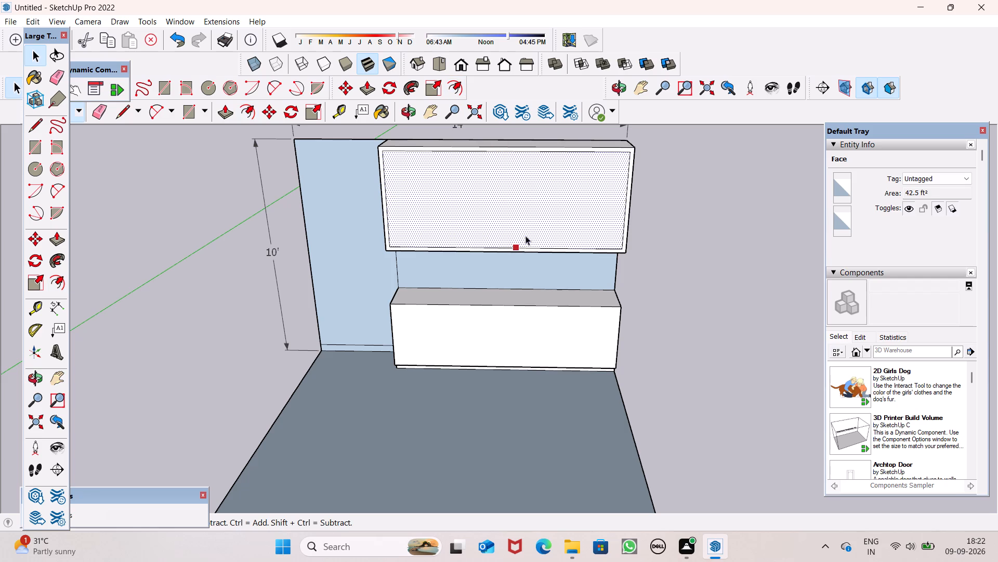
# Draw a line between the two top corners of the inset rectangle on the upper cabinet's front.
pyautogui.moveTo(550, 175); pyautogui.dragTo(550, 148, button='middle')
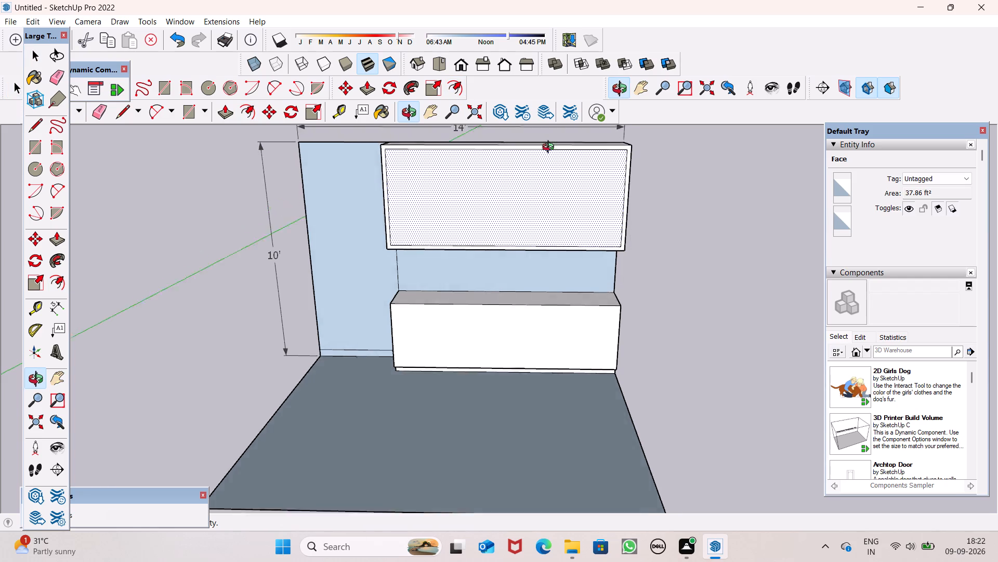
pyautogui.moveTo(550, 148); pyautogui.dragTo(550, 109, button='middle')
pyautogui.scroll(4, 480, 189)
pyautogui.click(741, 305)
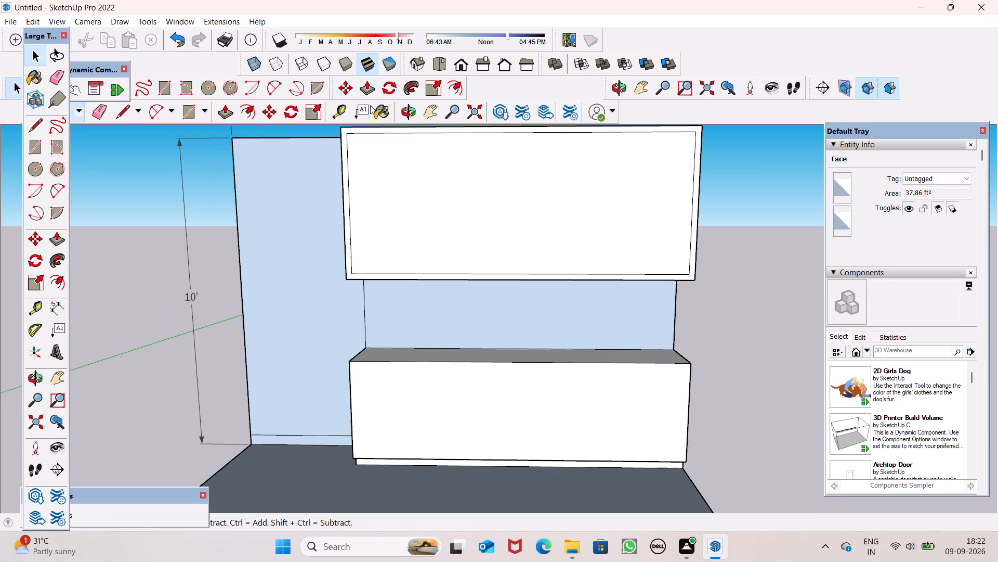
pyautogui.click(118, 112)
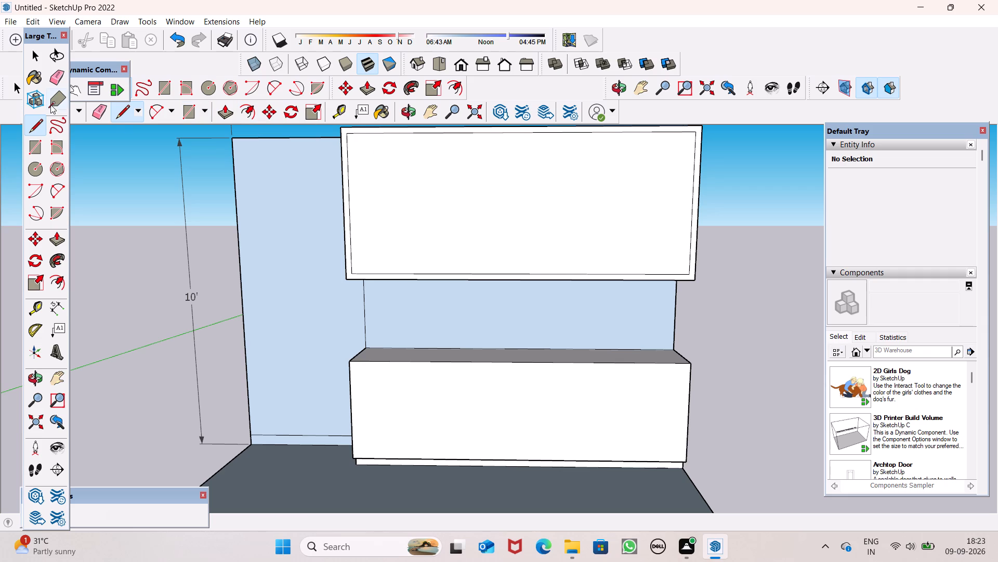
pyautogui.moveTo(54, 305); pyautogui.dragTo(59, 296)
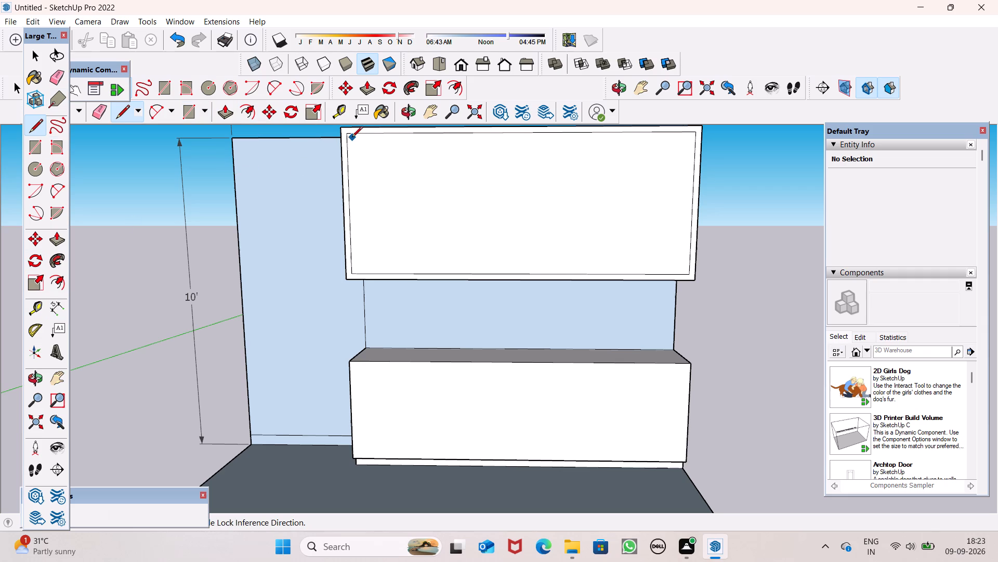
pyautogui.click(347, 135)
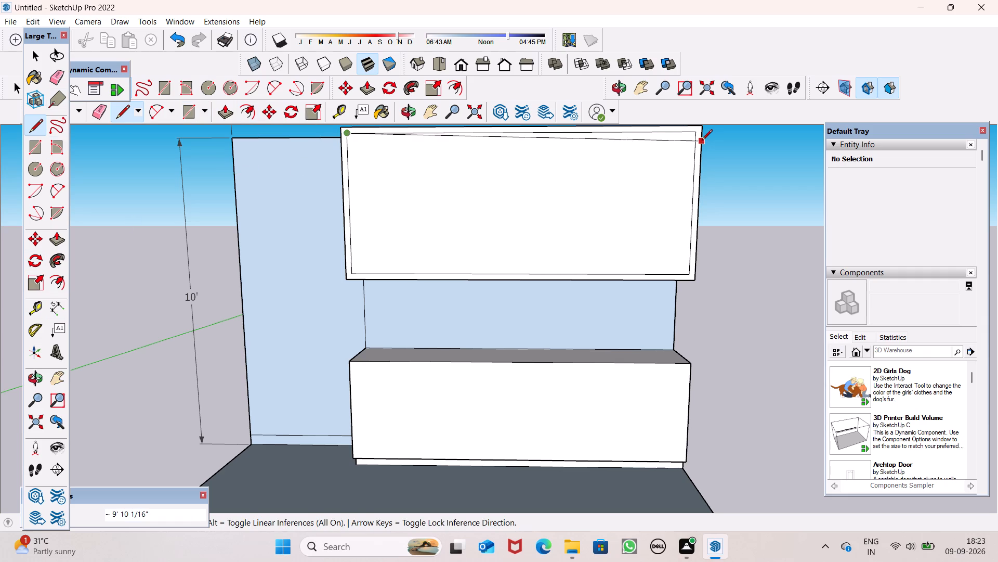
pyautogui.click(694, 135)
# Add a linear dimension to the inset rectangle's top edge on the upper cabinet's front, placed just below that edge.
pyautogui.scroll(-6, 679, 163)
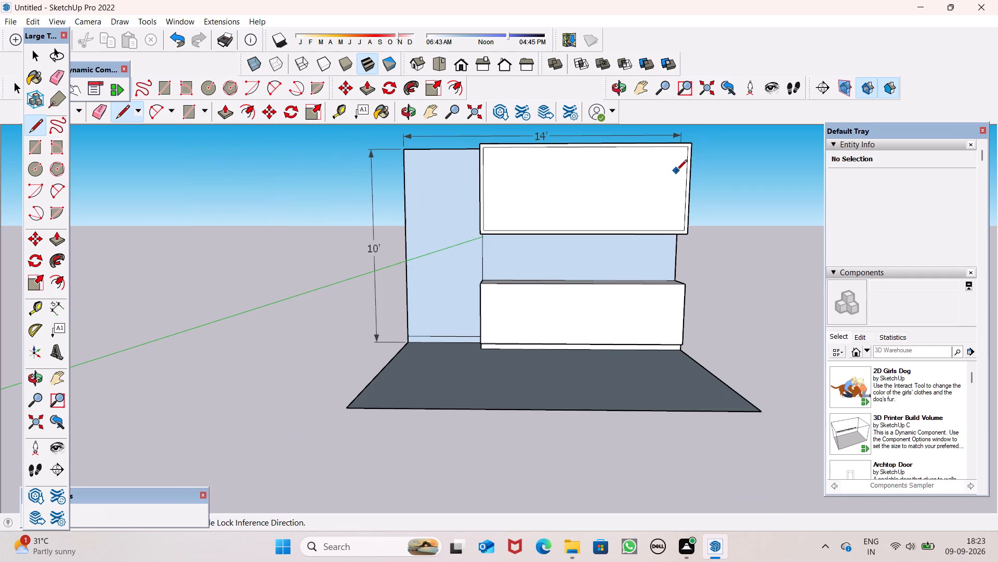
pyautogui.press('n')
pyautogui.press('n')
pyautogui.press('n')
pyautogui.click(58, 302)
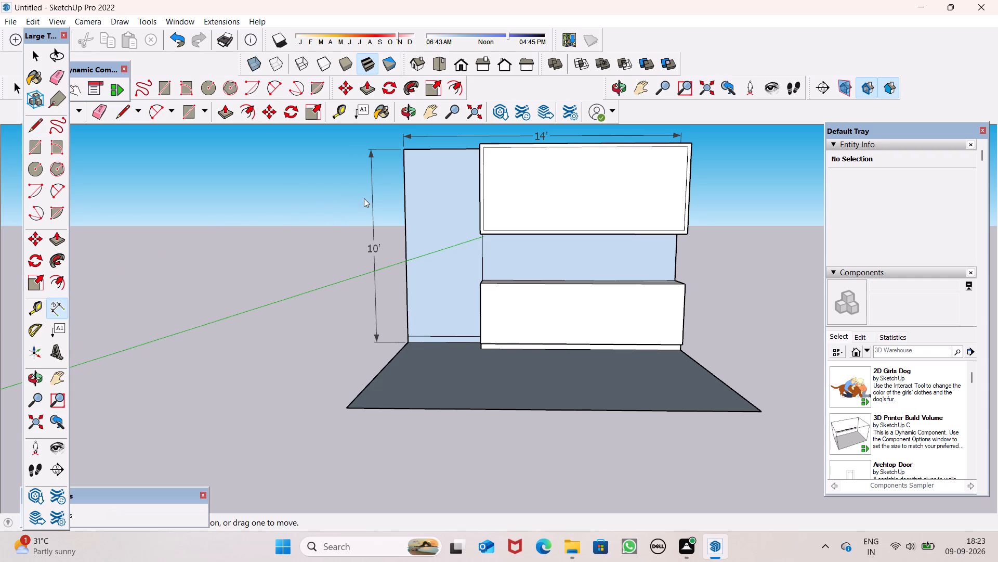
pyautogui.click(487, 149)
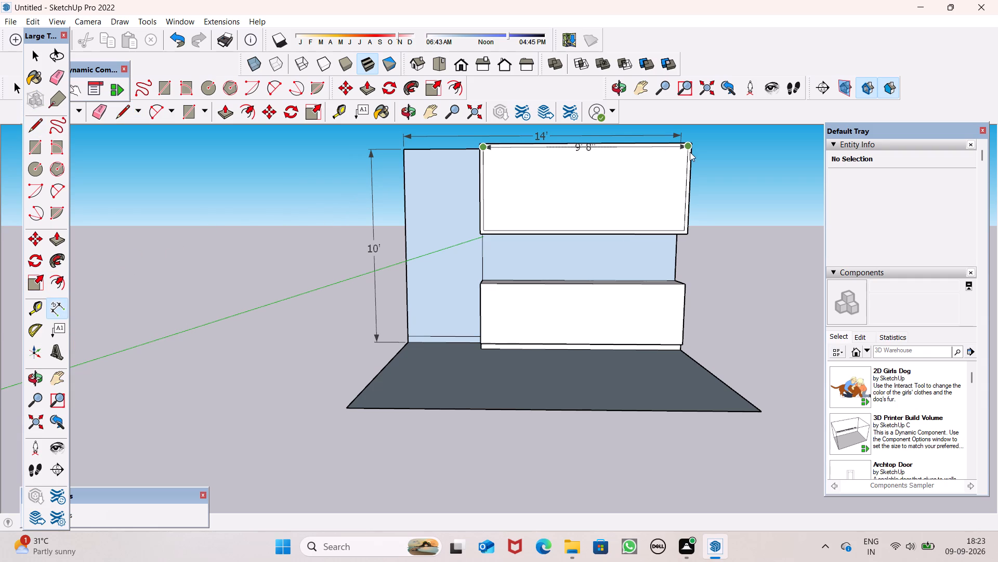
pyautogui.click(690, 151)
pyautogui.click(691, 157)
pyautogui.press('space')
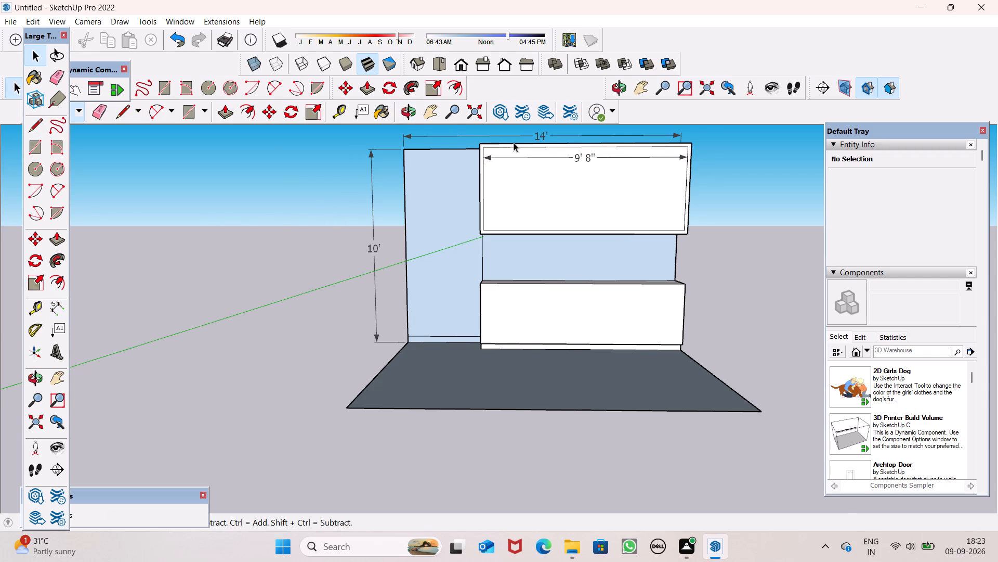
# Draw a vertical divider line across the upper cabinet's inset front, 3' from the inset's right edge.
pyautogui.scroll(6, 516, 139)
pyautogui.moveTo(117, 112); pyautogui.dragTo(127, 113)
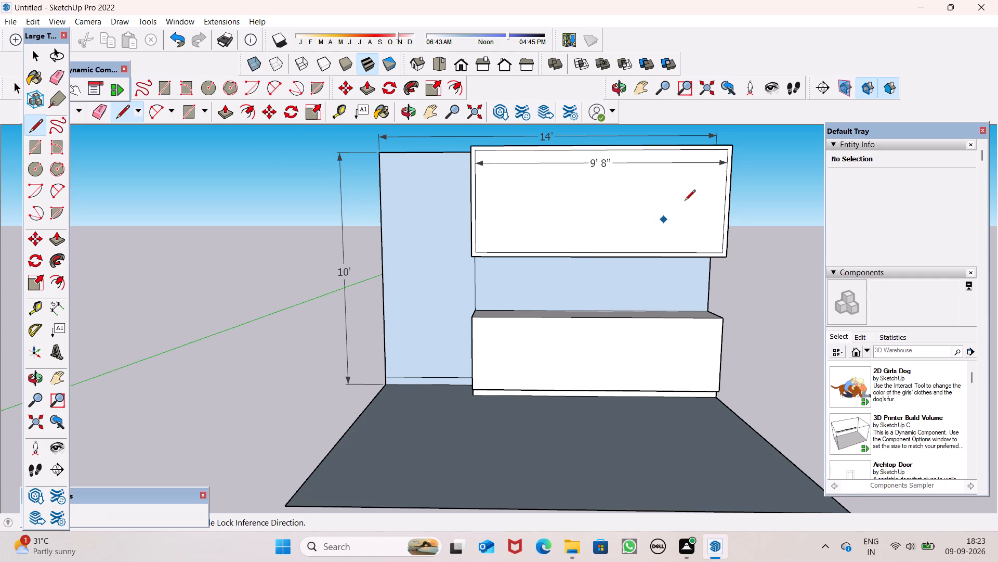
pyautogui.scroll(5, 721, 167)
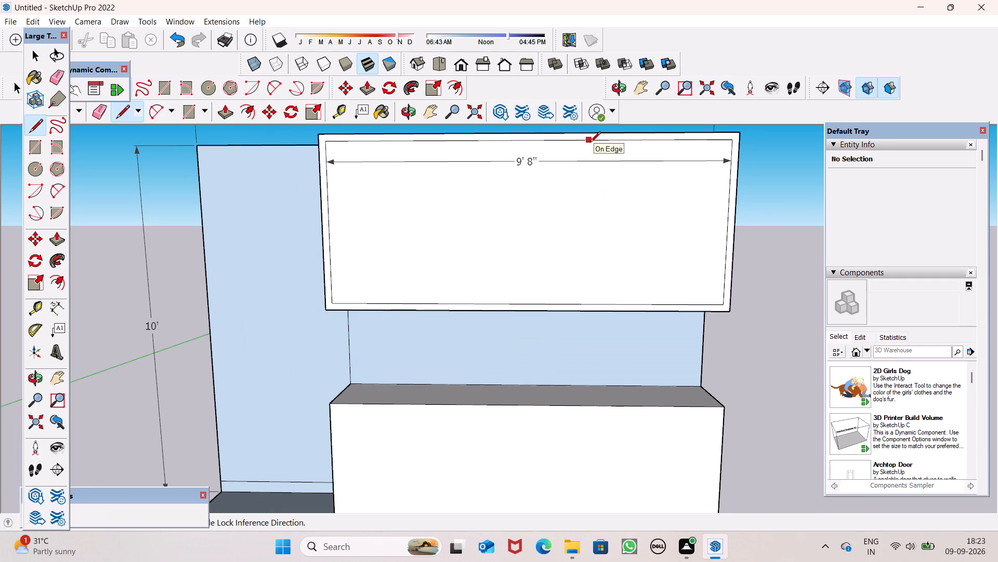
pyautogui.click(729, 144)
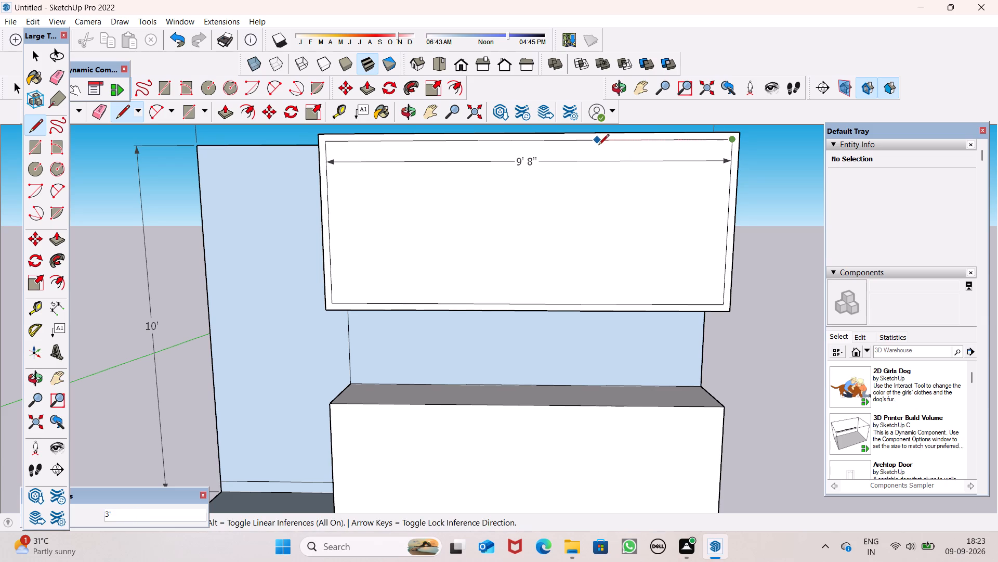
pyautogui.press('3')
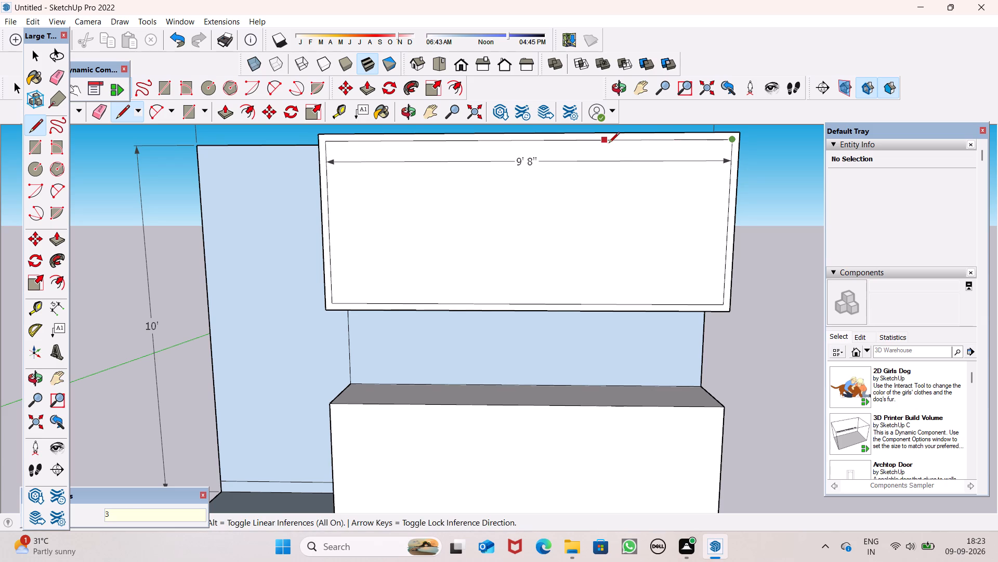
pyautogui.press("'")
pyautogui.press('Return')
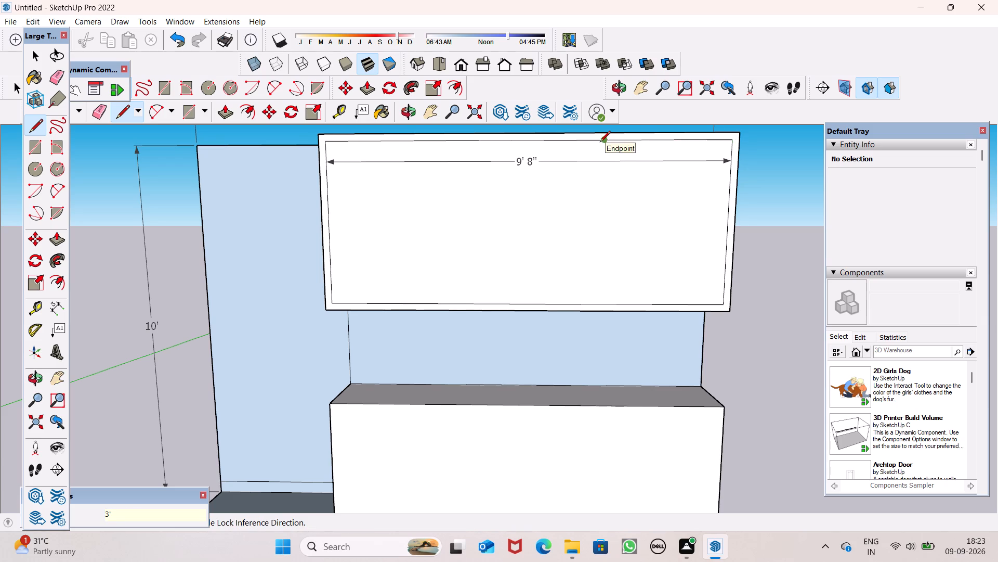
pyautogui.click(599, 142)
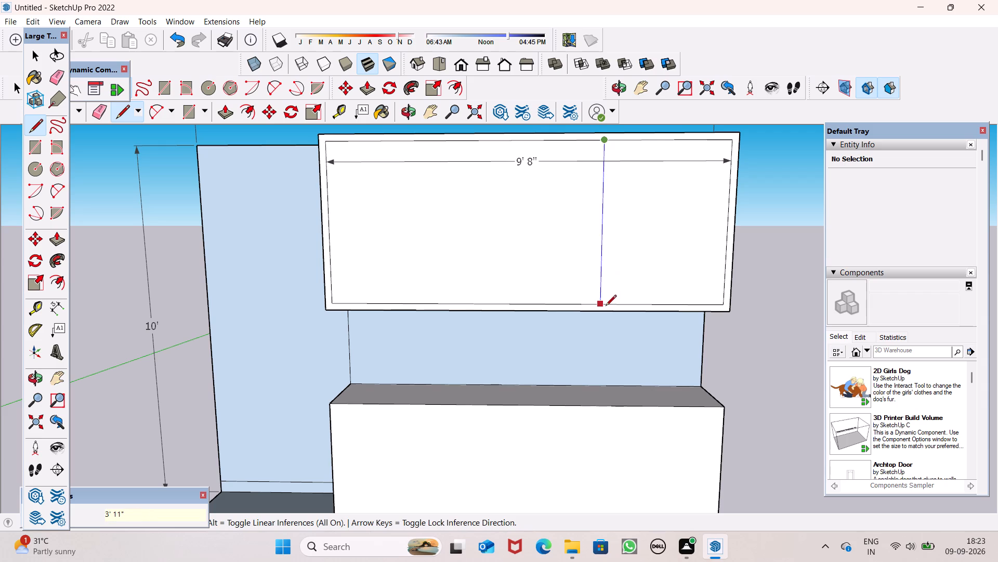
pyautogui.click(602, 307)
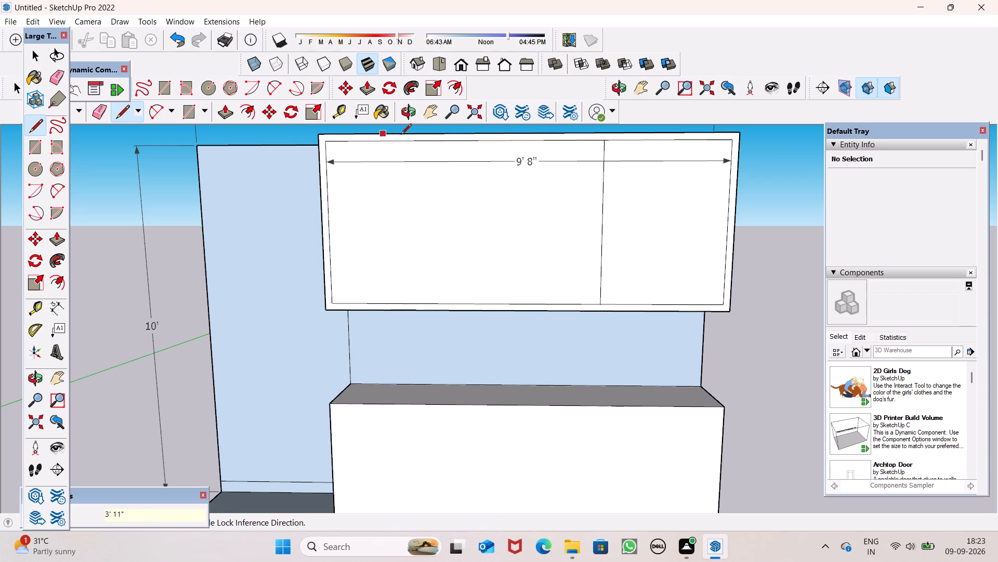
# Draw a vertical divider line across the upper cabinet's inset front, 3' from the inset's left edge.
pyautogui.click(327, 139)
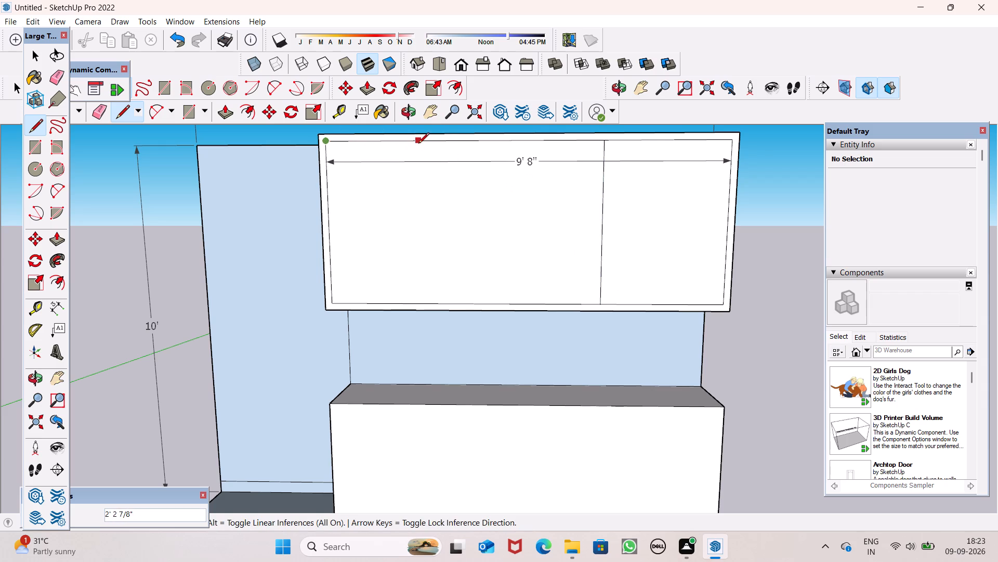
pyautogui.press('3')
pyautogui.press("'")
pyautogui.press('Return')
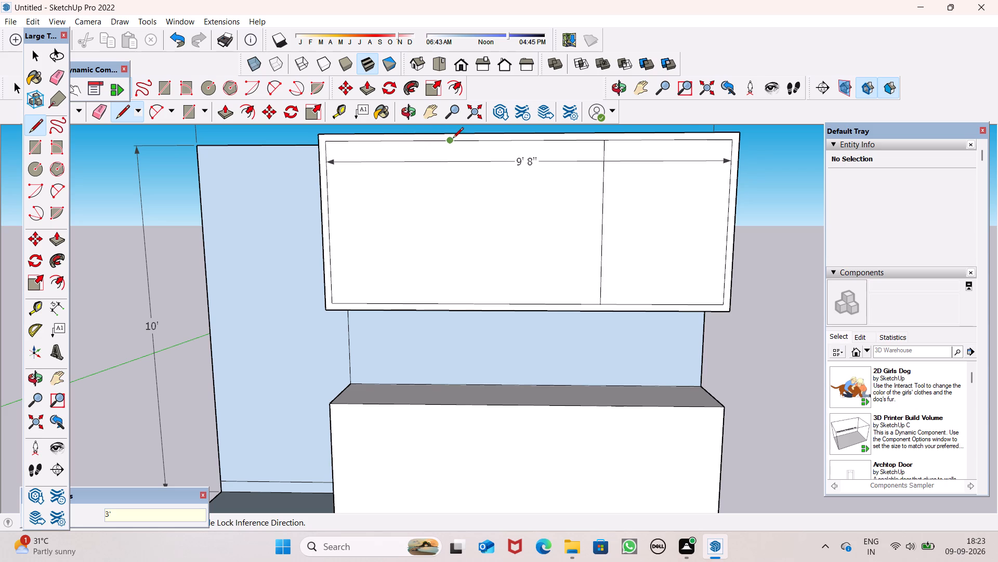
pyautogui.click(446, 142)
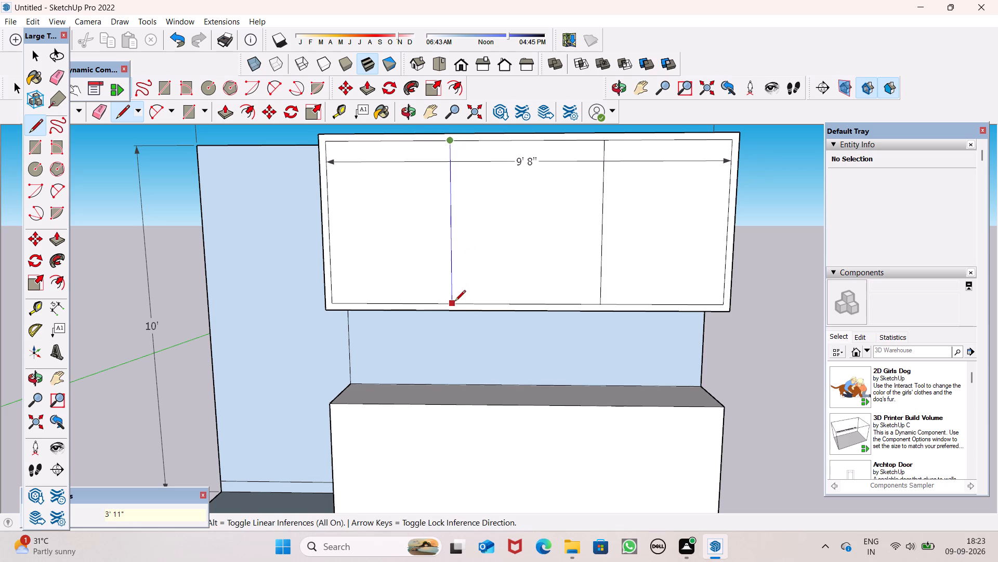
pyautogui.click(455, 302)
pyautogui.press('space')
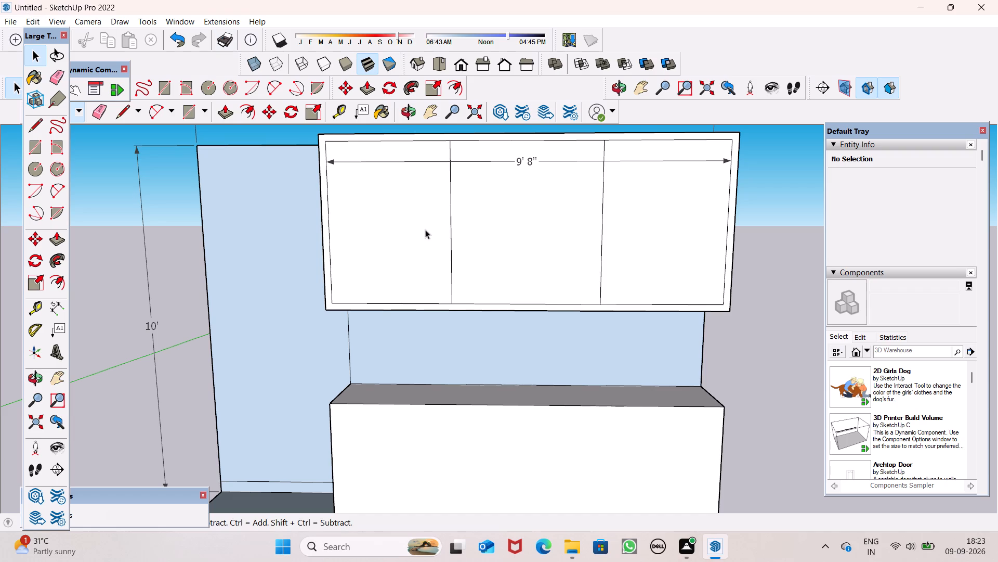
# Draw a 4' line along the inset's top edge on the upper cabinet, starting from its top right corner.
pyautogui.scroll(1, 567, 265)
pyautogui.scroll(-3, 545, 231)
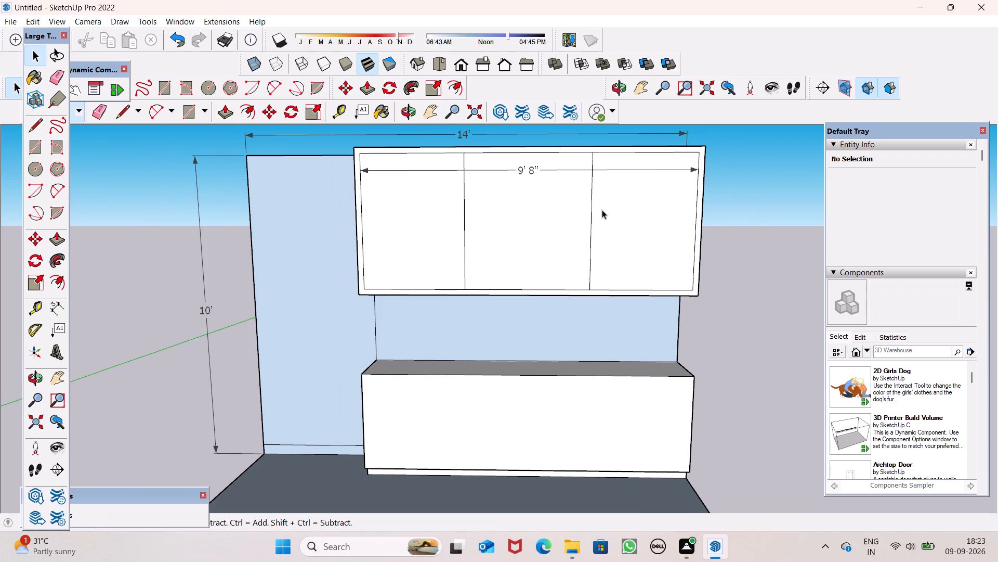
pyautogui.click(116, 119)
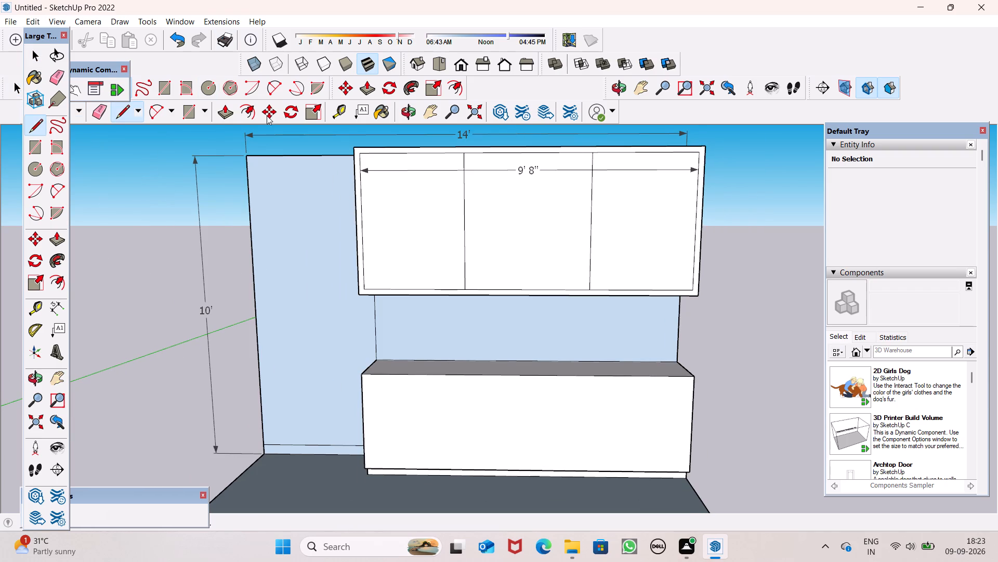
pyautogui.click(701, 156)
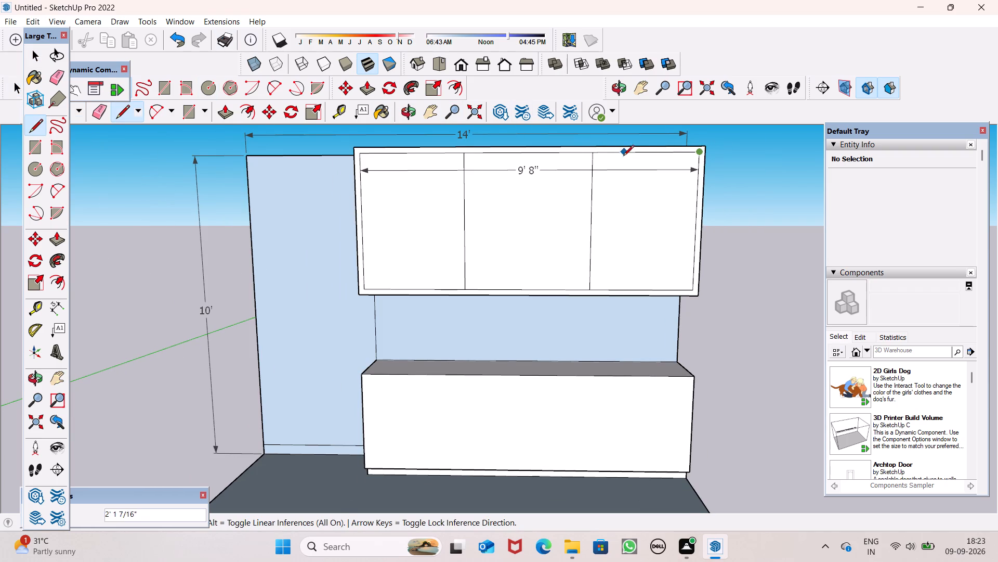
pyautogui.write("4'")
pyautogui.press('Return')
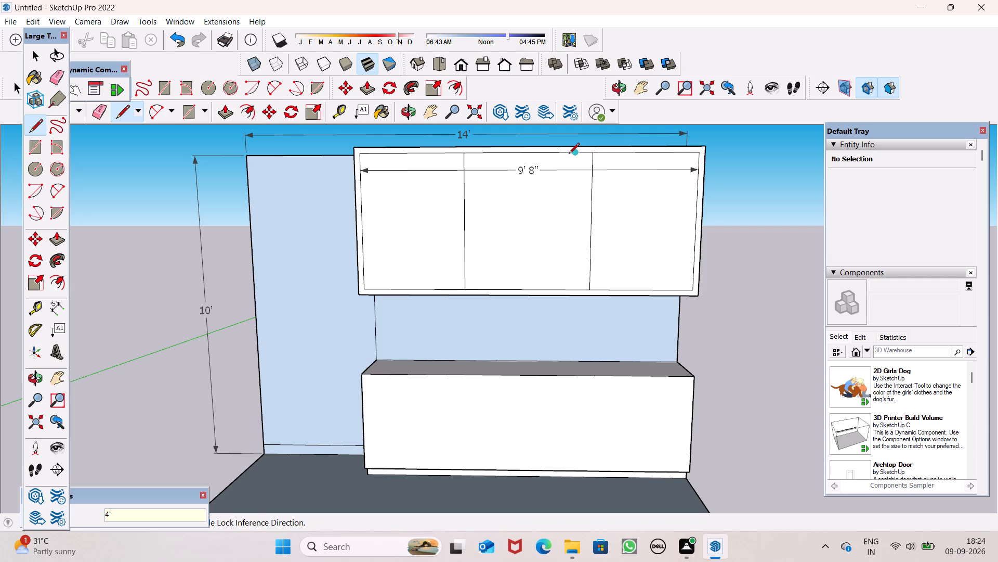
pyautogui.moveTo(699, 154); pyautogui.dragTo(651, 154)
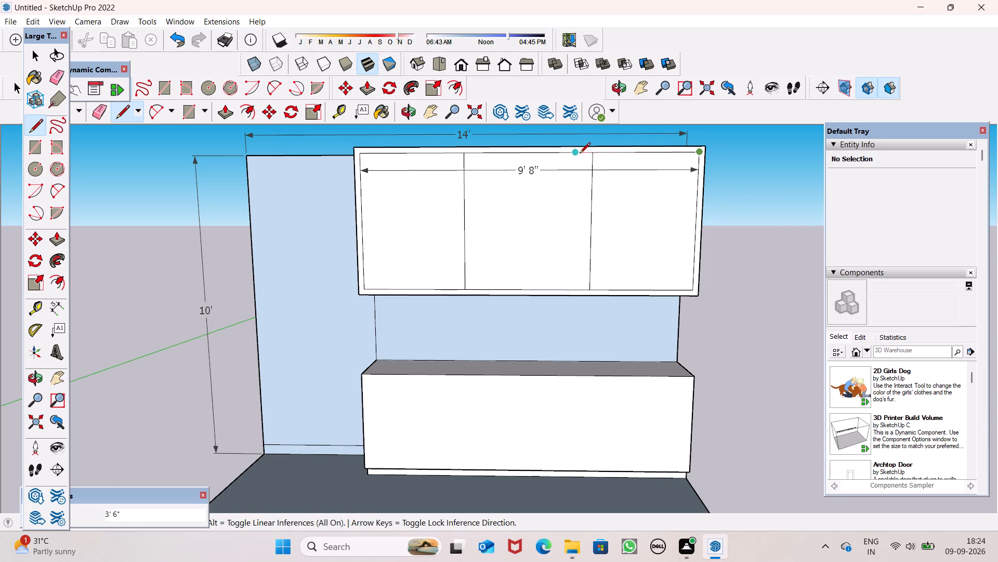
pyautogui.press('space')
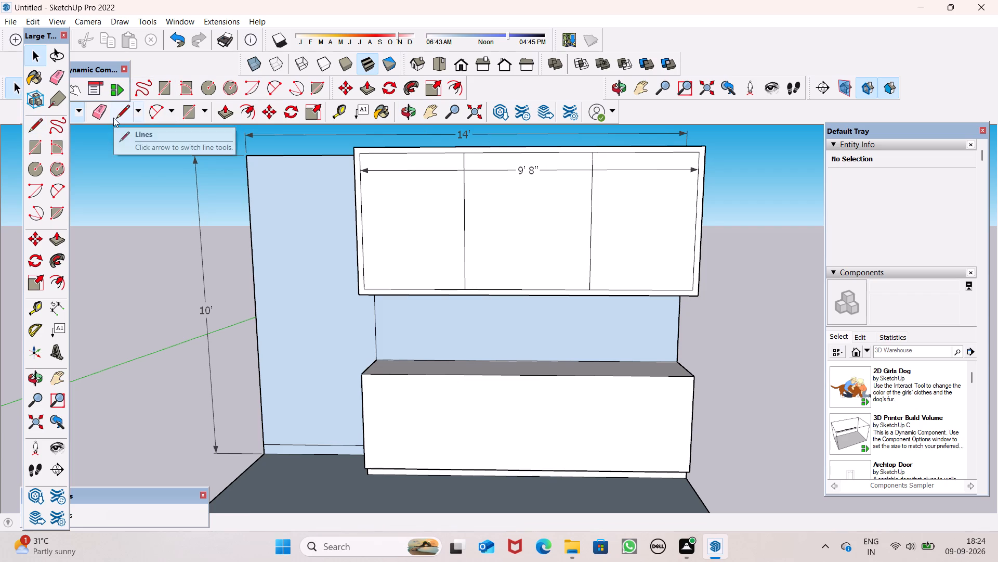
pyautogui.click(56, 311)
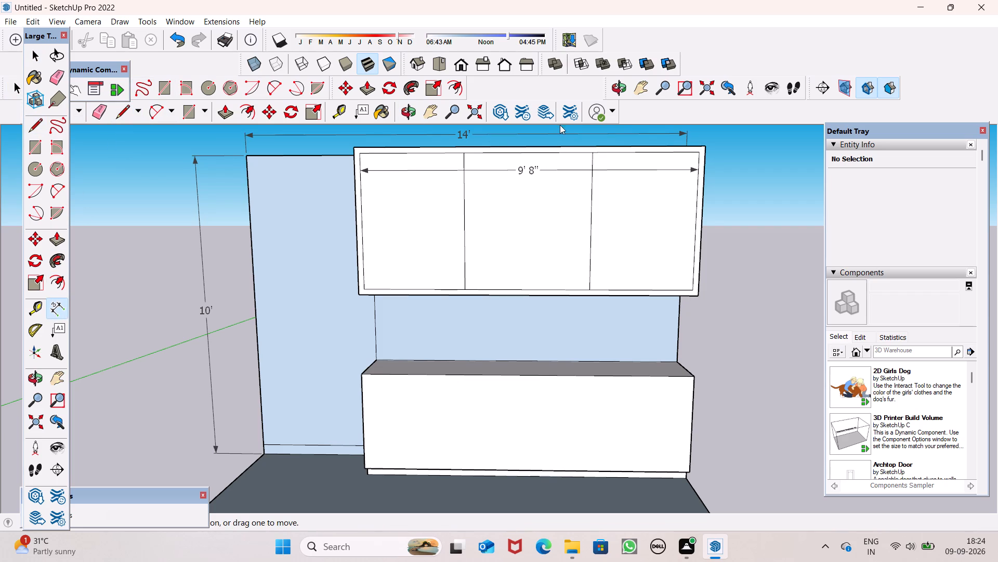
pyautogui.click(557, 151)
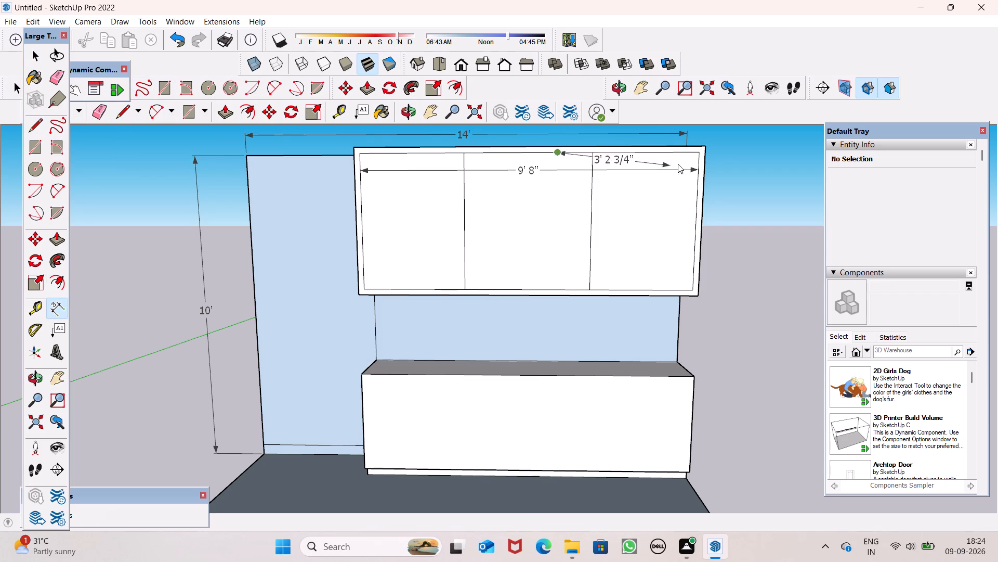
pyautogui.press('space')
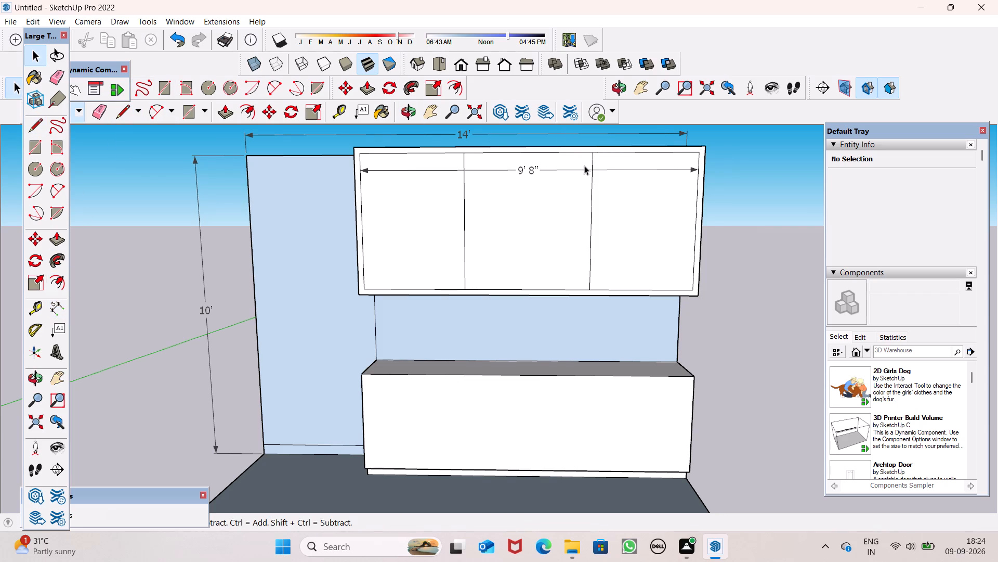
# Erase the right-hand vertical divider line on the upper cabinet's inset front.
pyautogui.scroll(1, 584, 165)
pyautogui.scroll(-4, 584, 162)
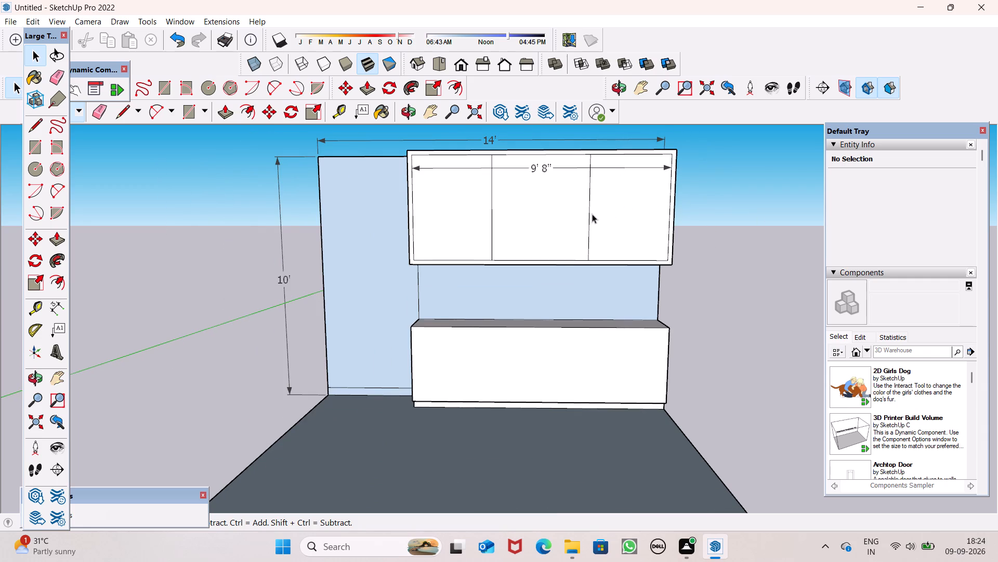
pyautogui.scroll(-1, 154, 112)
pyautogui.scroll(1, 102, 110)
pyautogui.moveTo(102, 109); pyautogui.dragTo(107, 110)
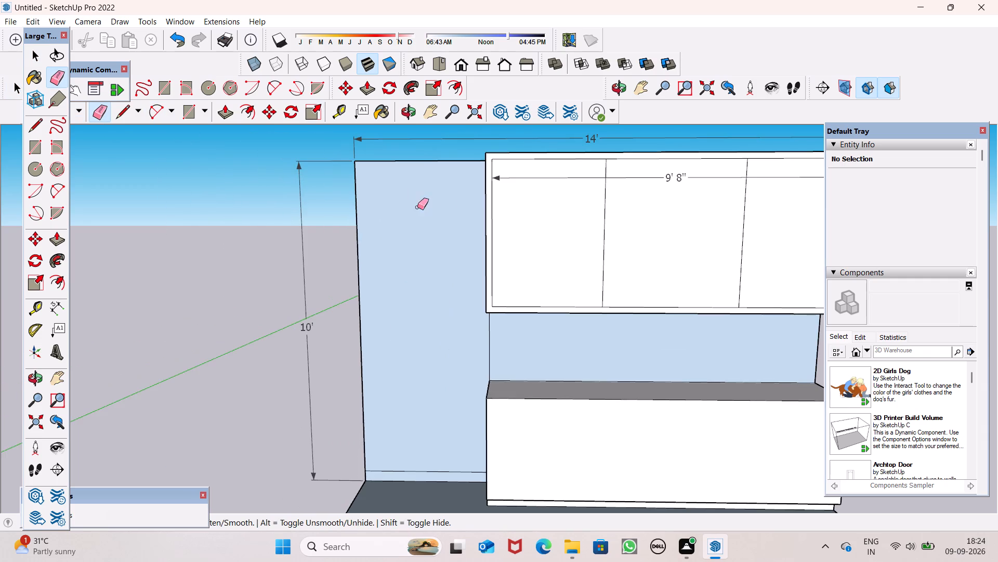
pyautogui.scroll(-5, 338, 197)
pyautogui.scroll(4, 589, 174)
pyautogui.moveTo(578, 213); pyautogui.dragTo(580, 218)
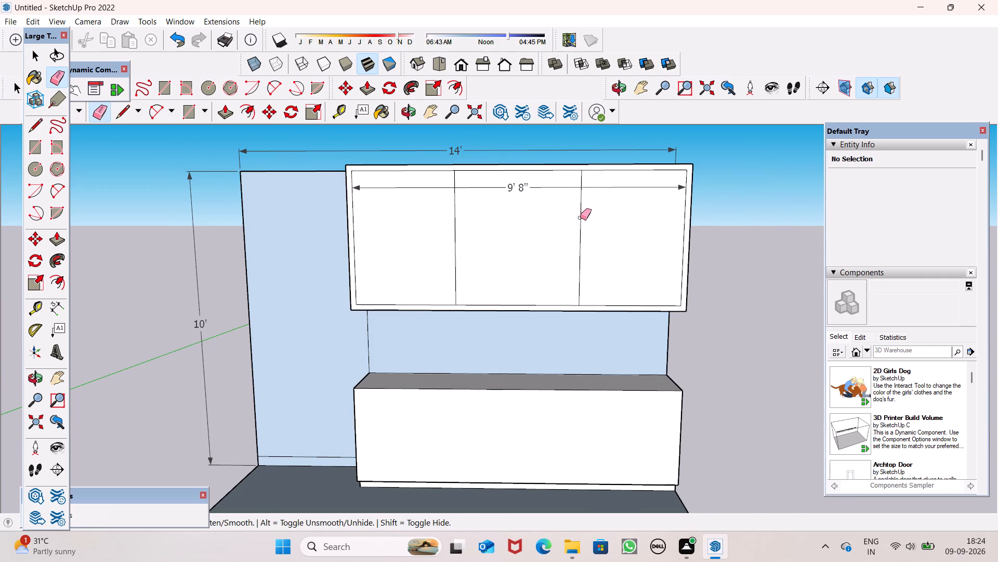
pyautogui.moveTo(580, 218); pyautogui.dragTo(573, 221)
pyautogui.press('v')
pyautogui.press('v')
# Draw a full-height vertical divider line on the upper cabinet's inset front, 3'5" from the inset's right edge.
pyautogui.moveTo(123, 113); pyautogui.dragTo(128, 116)
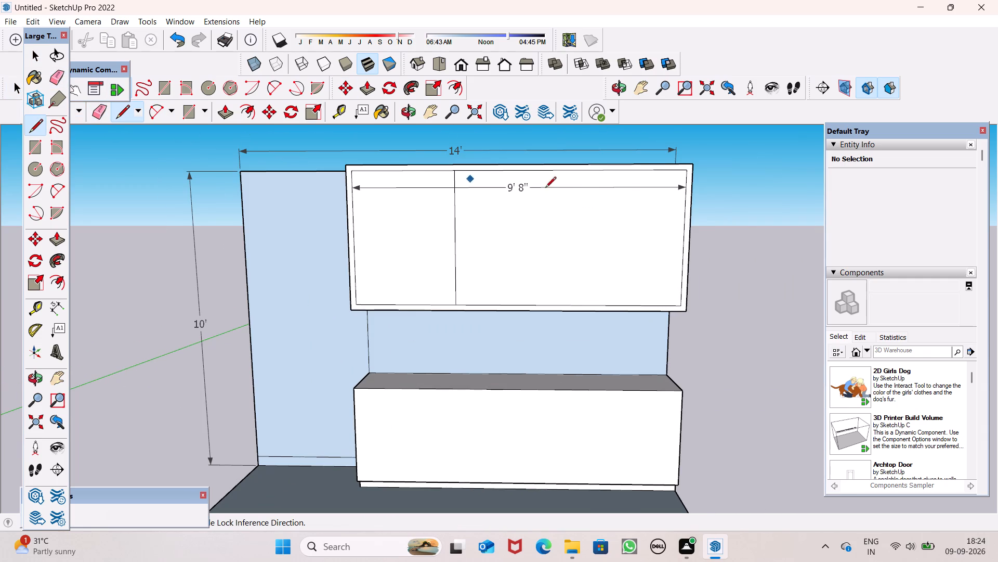
pyautogui.moveTo(688, 172); pyautogui.dragTo(678, 172)
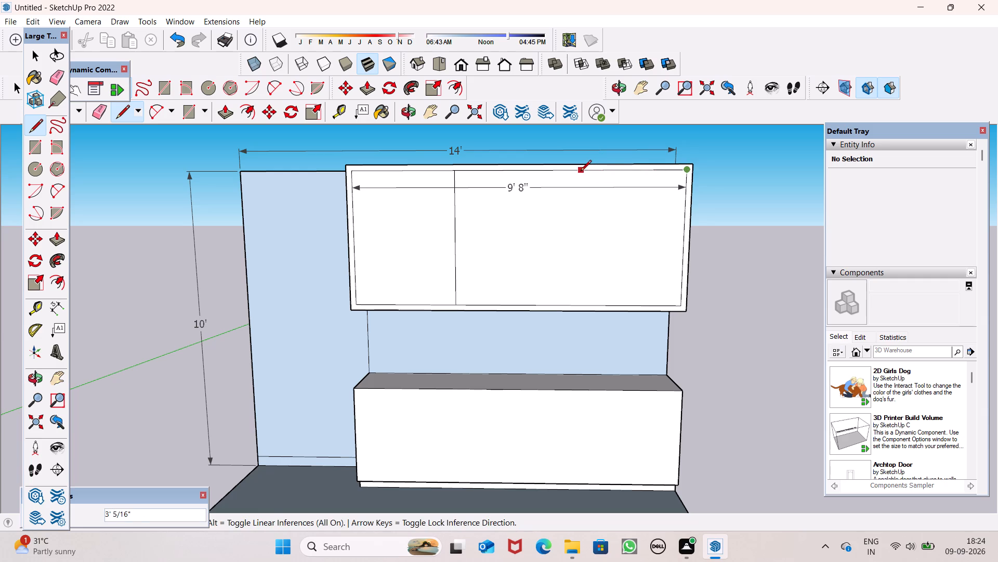
pyautogui.press('3')
pyautogui.press("'")
pyautogui.press('5')
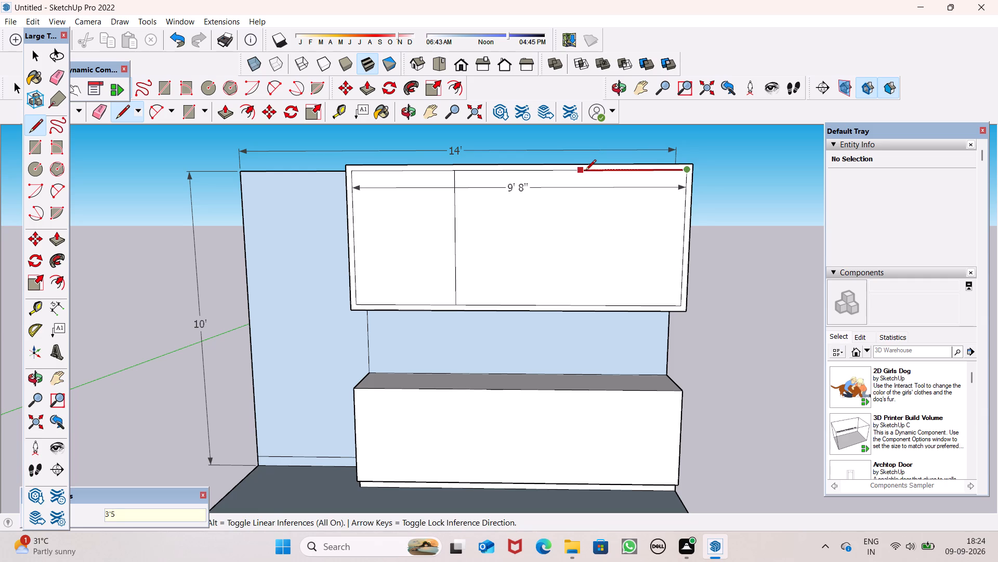
pyautogui.hotkey('shift', '"')
pyautogui.press('Return')
pyautogui.click(565, 172)
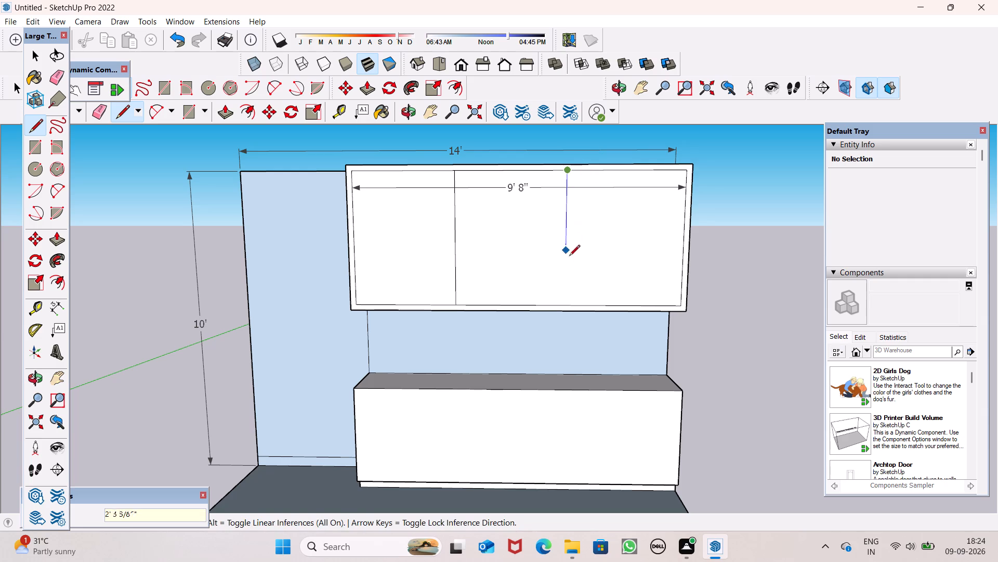
pyautogui.click(563, 301)
pyautogui.press('space')
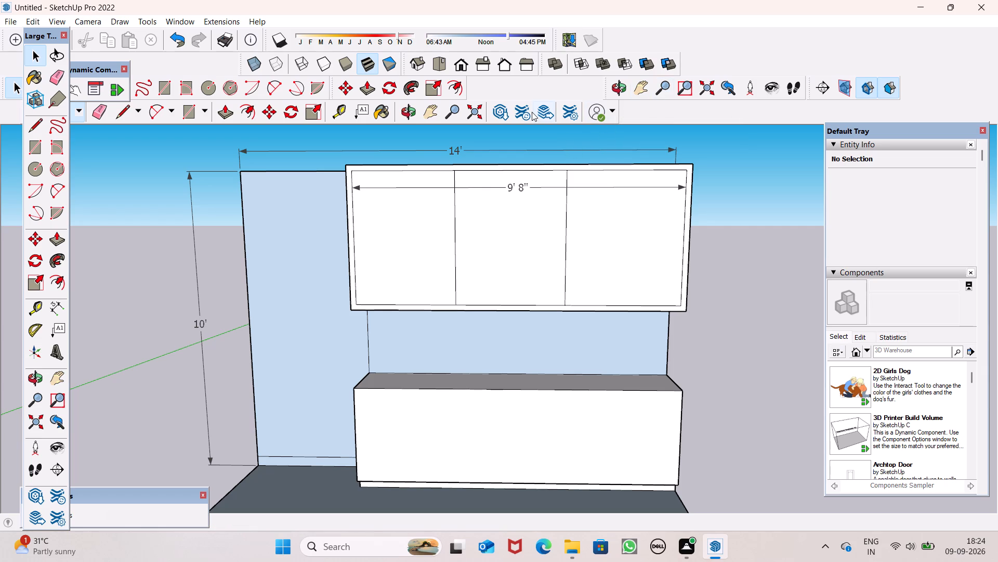
# Add a linear dimension to the left vertical divider on the upper cabinet's front, placed just left of the line.
pyautogui.click(62, 311)
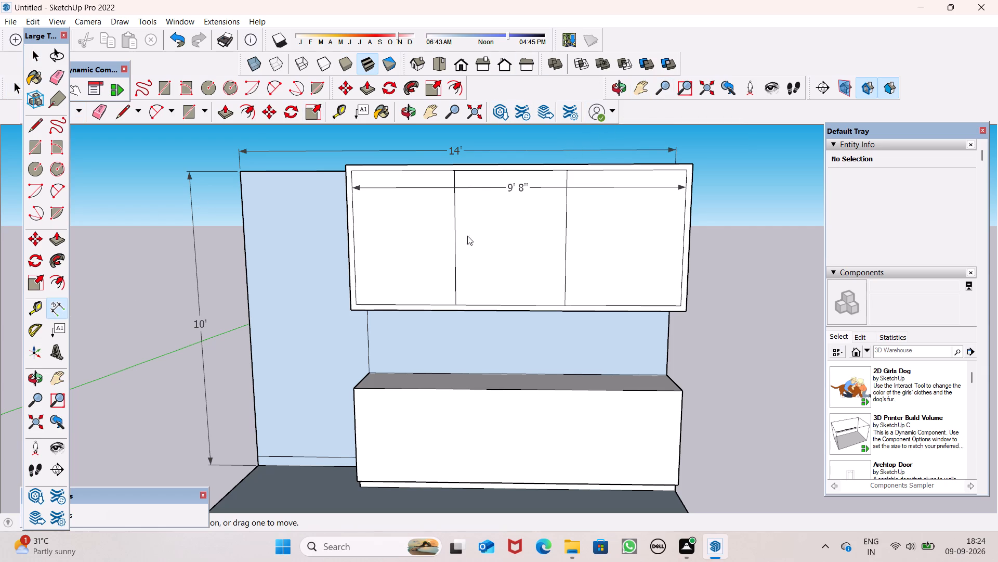
pyautogui.click(457, 173)
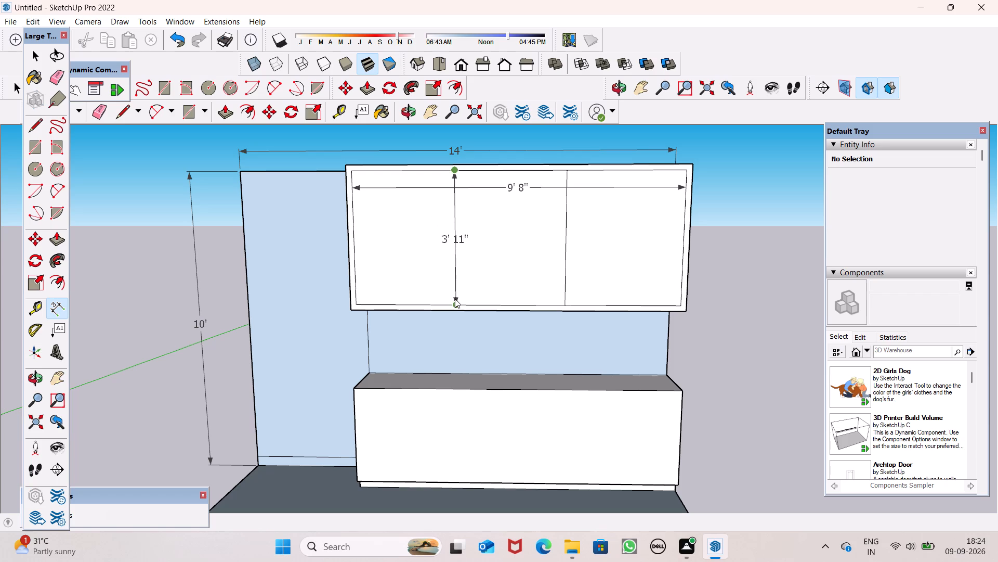
pyautogui.click(454, 300)
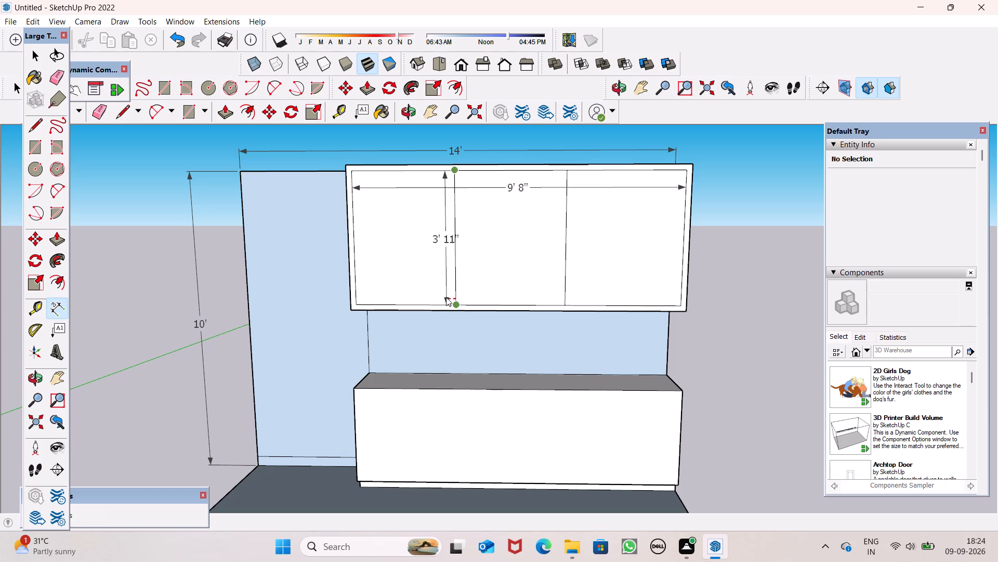
pyautogui.click(444, 295)
pyautogui.press('space')
# Draw a horizontal line between the two vertical dividers on the upper cabinet's front, 3' below the inset's top edge.
pyautogui.click(122, 111)
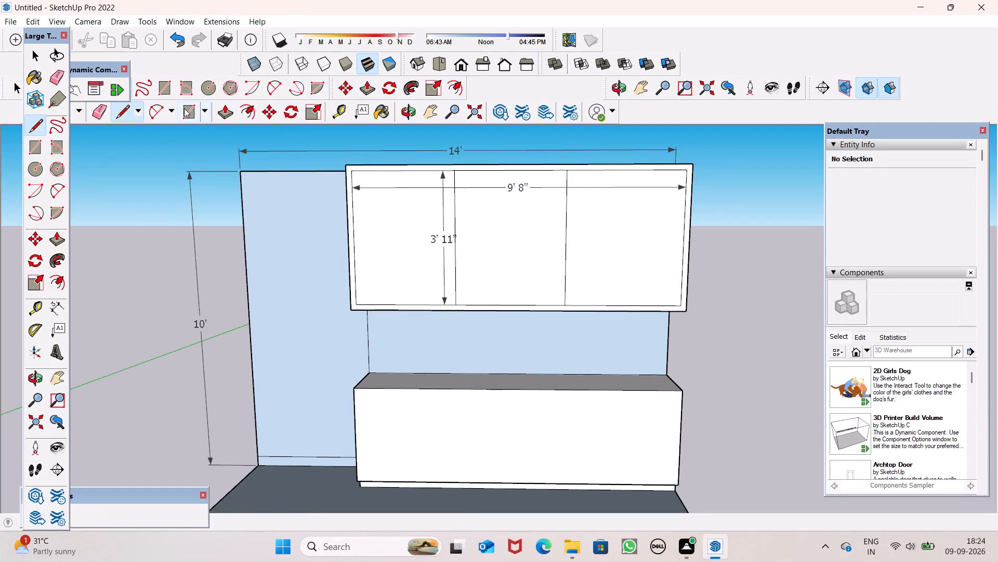
pyautogui.click(453, 174)
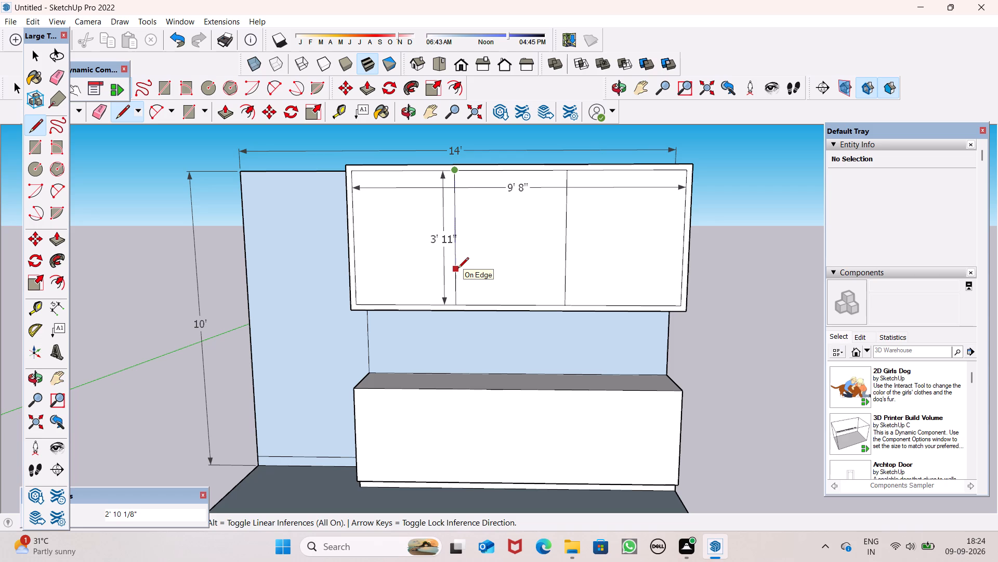
pyautogui.press('3')
pyautogui.press("'")
pyautogui.press('Return')
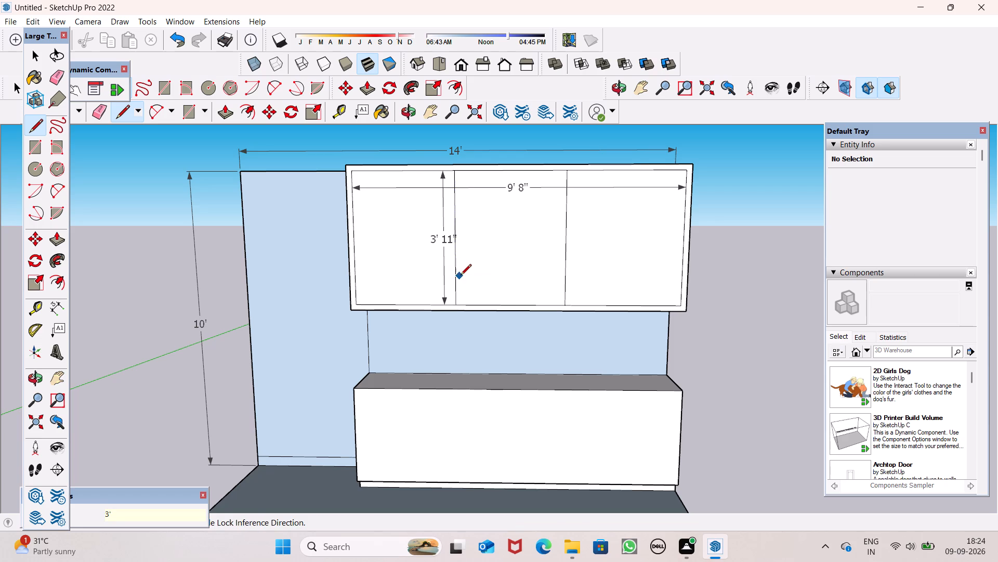
pyautogui.click(454, 276)
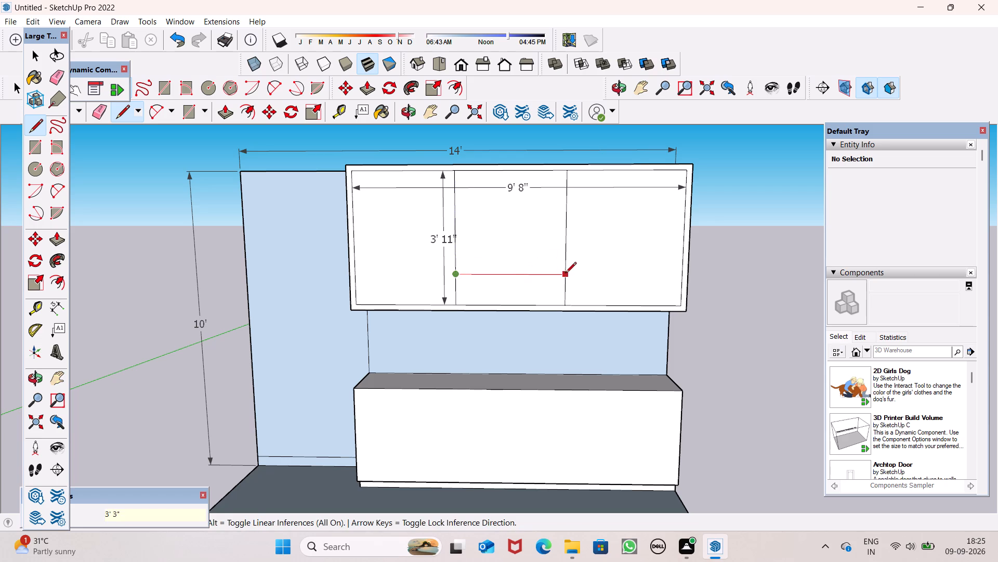
pyautogui.click(566, 274)
pyautogui.press('space')
pyautogui.press('space')
pyautogui.press('space')
pyautogui.press('space')
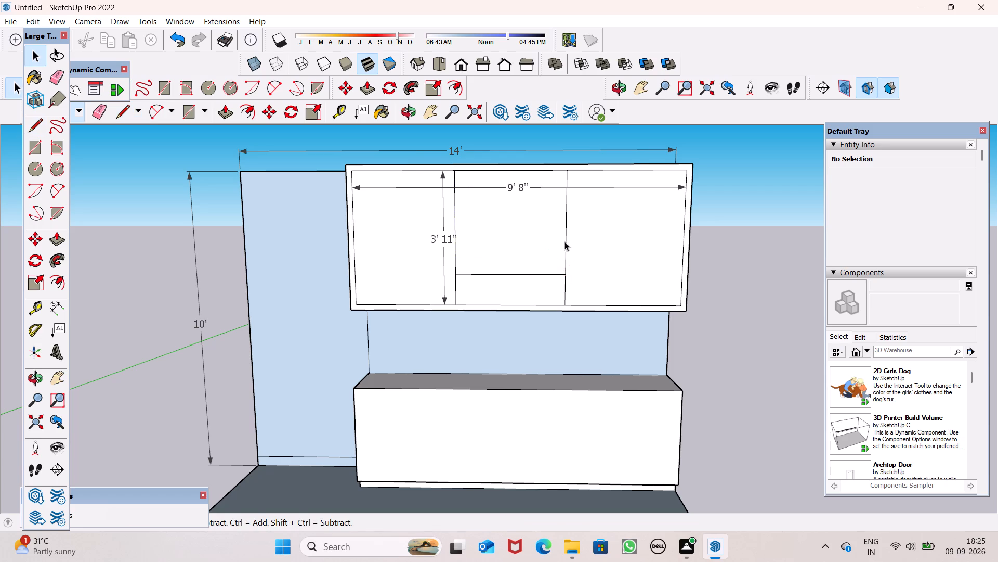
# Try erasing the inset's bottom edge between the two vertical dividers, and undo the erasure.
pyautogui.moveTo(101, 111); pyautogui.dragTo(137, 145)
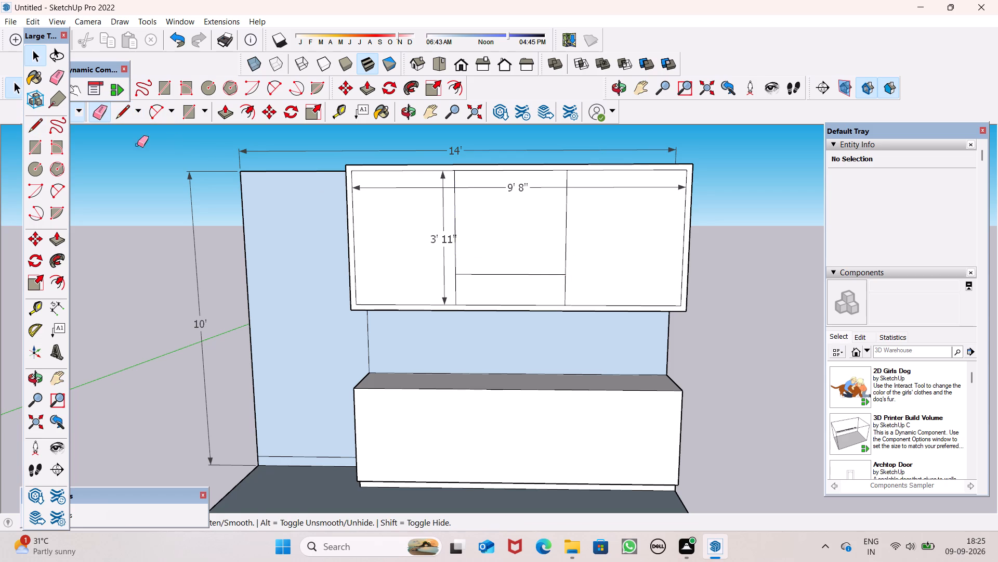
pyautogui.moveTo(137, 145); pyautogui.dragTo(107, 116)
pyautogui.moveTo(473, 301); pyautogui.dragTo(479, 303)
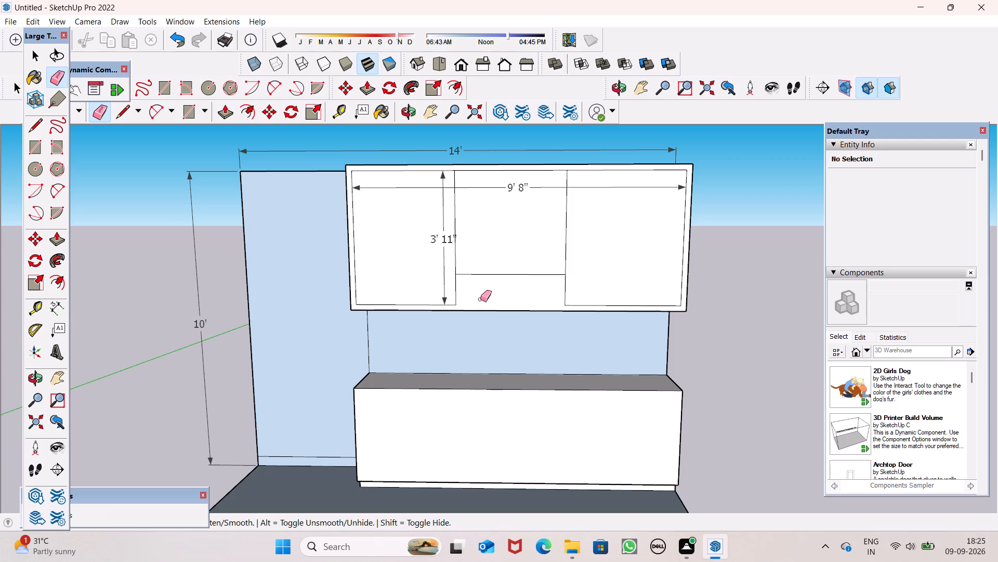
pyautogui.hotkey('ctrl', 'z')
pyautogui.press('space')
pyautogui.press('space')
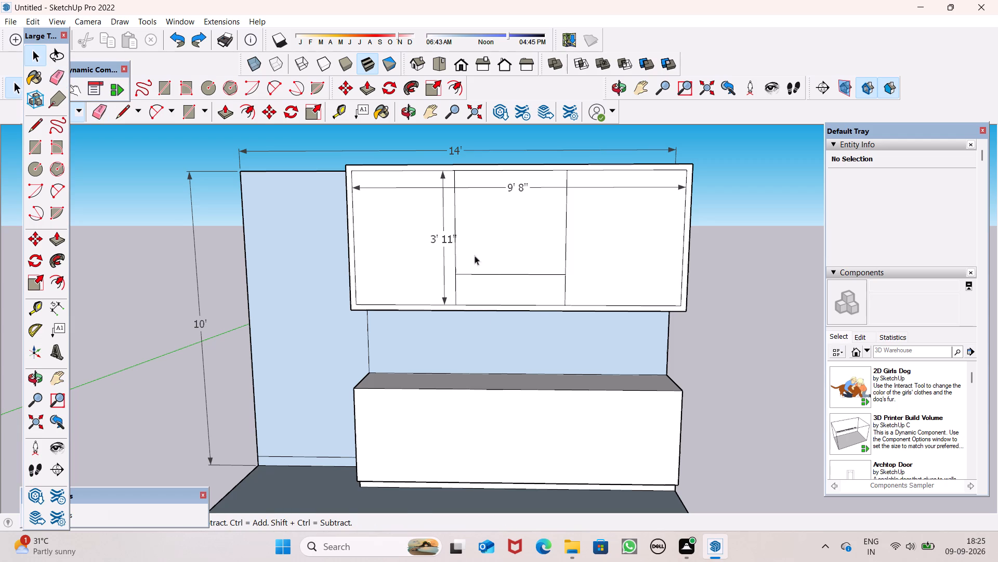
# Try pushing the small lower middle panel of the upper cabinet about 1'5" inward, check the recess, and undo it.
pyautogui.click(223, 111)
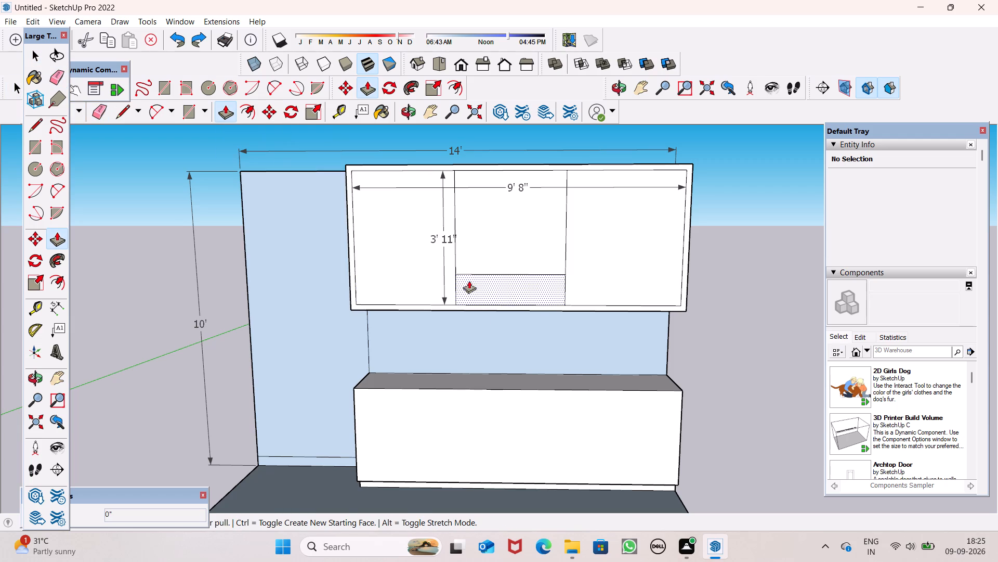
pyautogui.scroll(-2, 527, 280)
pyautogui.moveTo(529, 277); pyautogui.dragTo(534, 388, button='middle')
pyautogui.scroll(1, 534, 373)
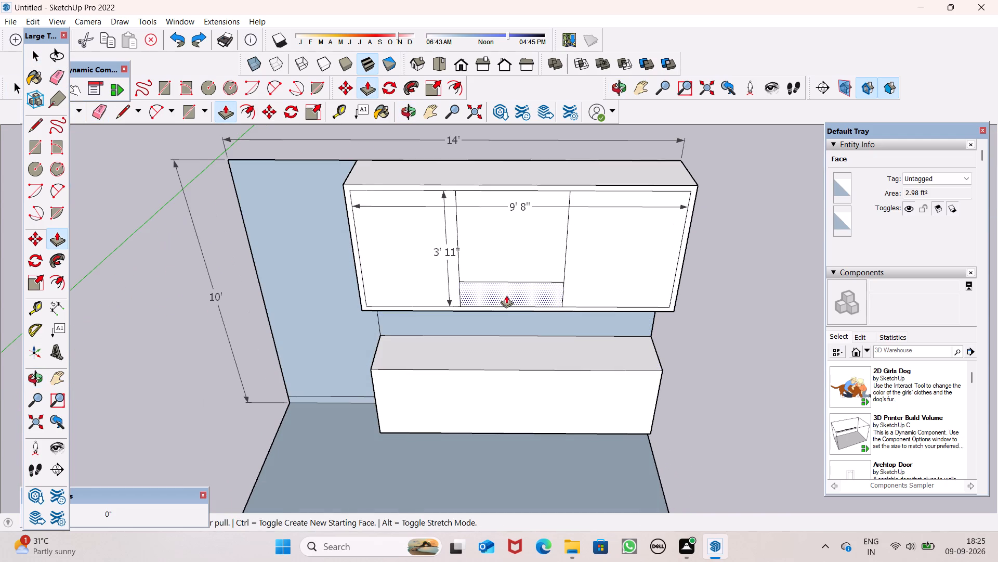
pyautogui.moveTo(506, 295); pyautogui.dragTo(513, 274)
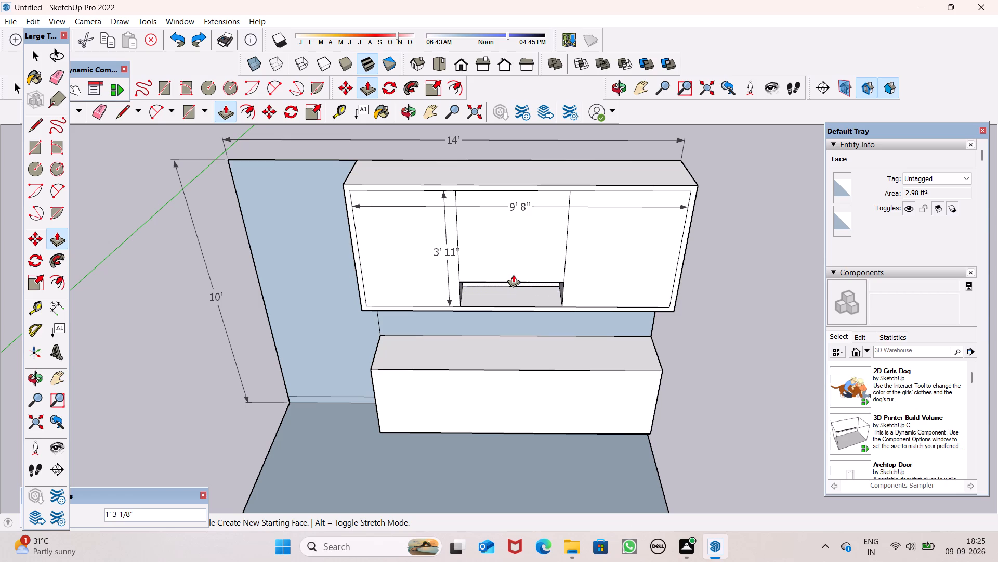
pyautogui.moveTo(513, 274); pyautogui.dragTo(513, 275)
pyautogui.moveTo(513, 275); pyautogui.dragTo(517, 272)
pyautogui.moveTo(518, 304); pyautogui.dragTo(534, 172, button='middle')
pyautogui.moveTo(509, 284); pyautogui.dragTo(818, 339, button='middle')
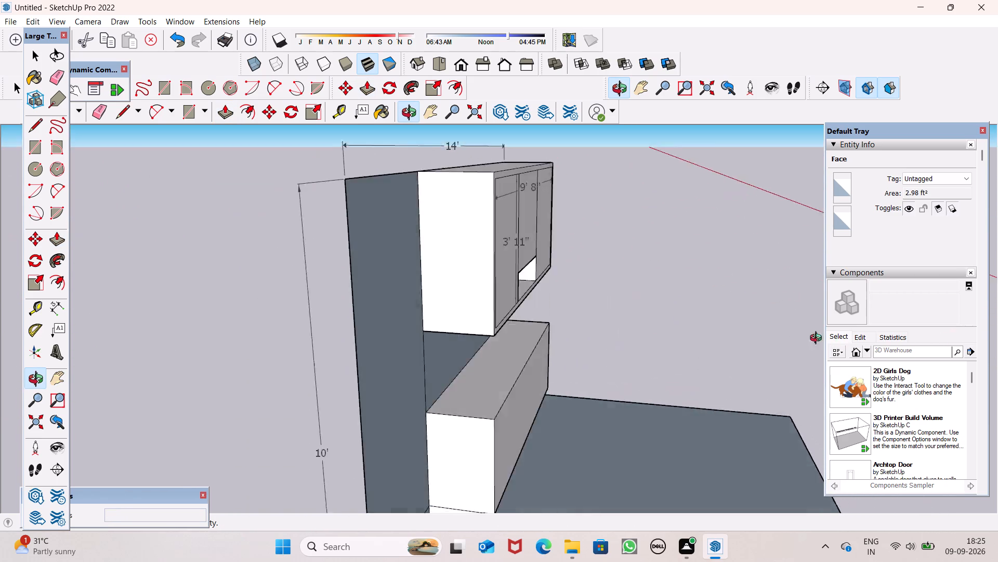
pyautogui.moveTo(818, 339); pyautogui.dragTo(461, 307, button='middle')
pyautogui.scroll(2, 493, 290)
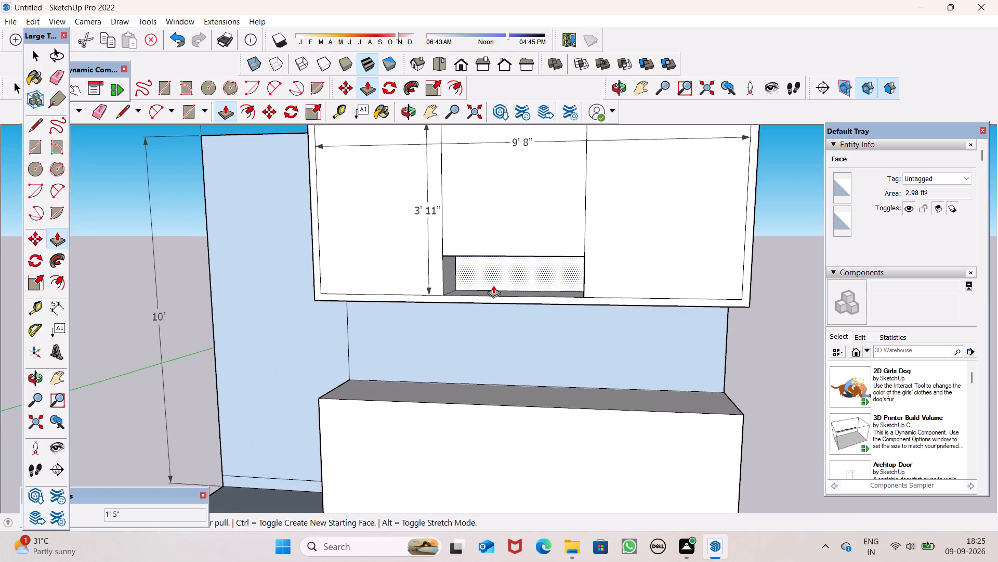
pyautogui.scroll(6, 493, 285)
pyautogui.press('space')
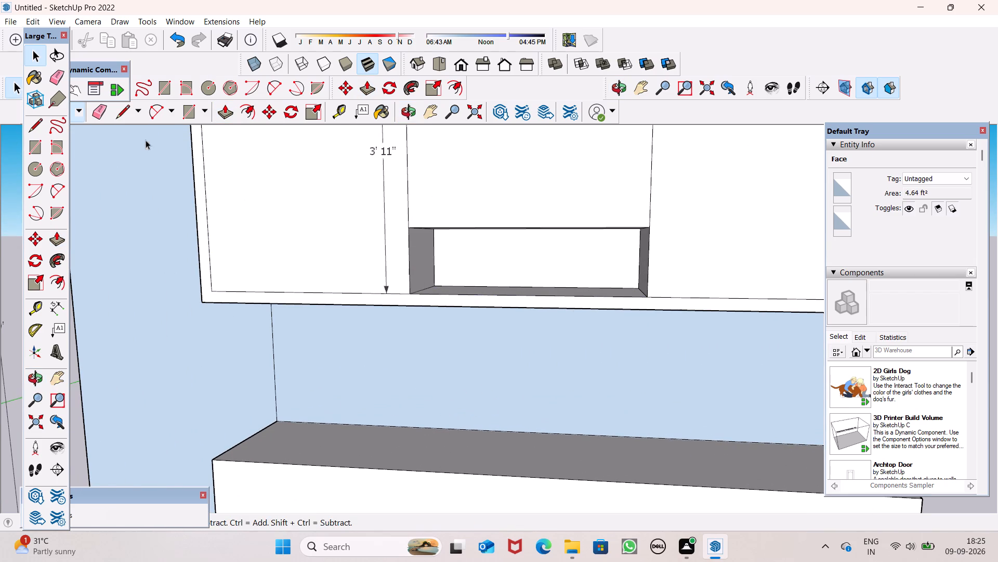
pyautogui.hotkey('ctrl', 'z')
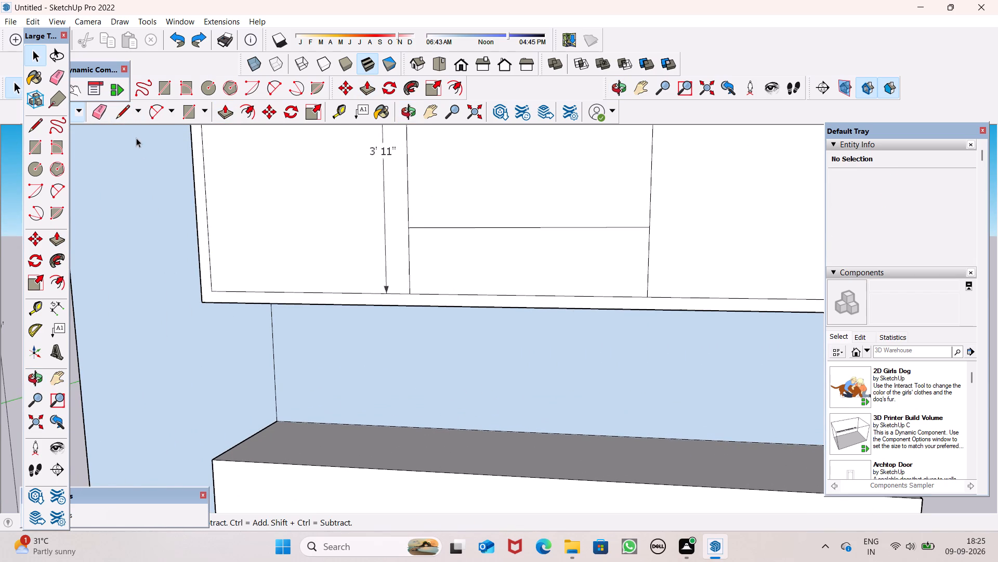
# Extend both vertical dividers 2" down from the inset's bottom edge to the upper cabinet's bottom edge.
pyautogui.click(120, 113)
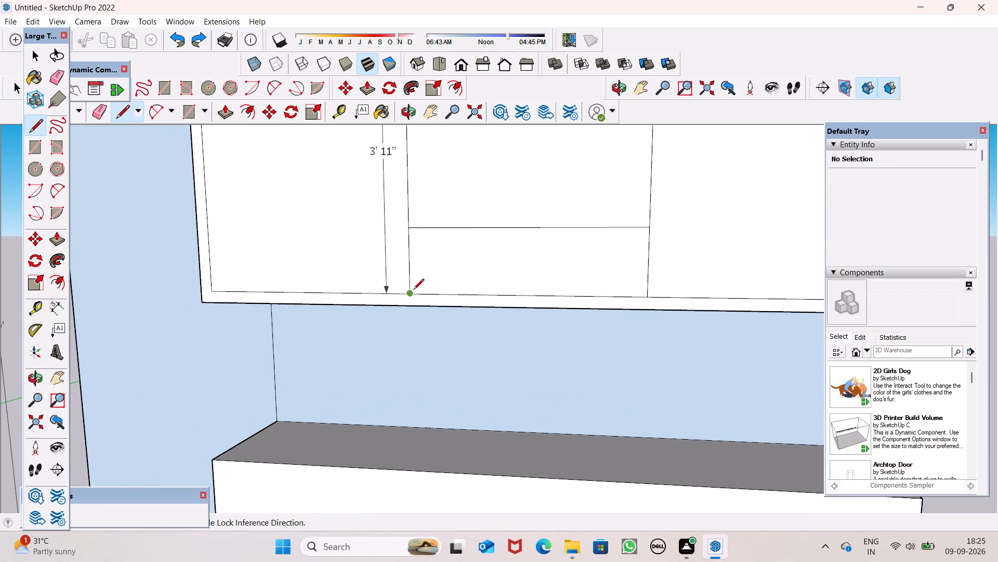
pyautogui.click(413, 290)
pyautogui.click(409, 304)
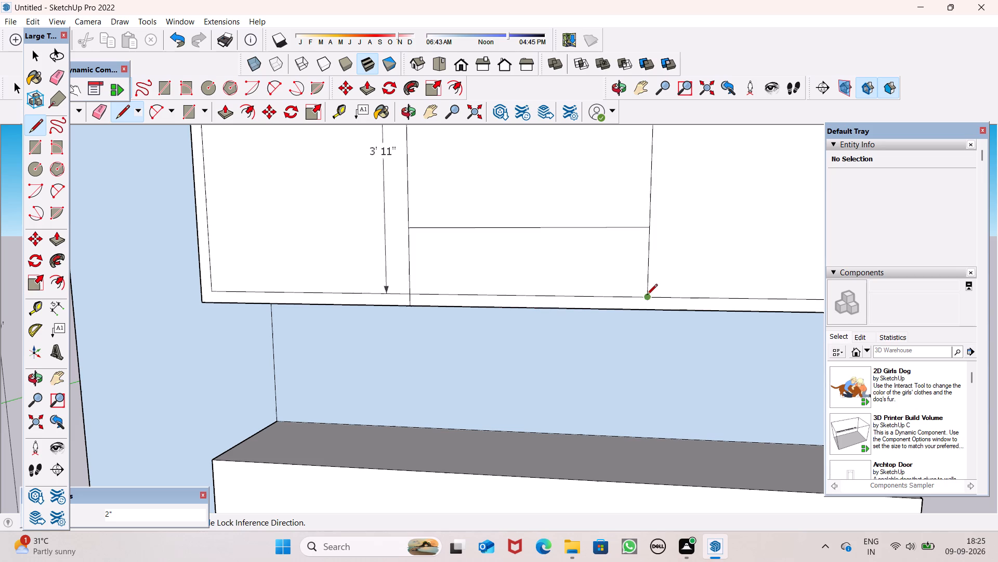
pyautogui.moveTo(647, 296); pyautogui.dragTo(647, 300)
pyautogui.click(648, 310)
pyautogui.press('space')
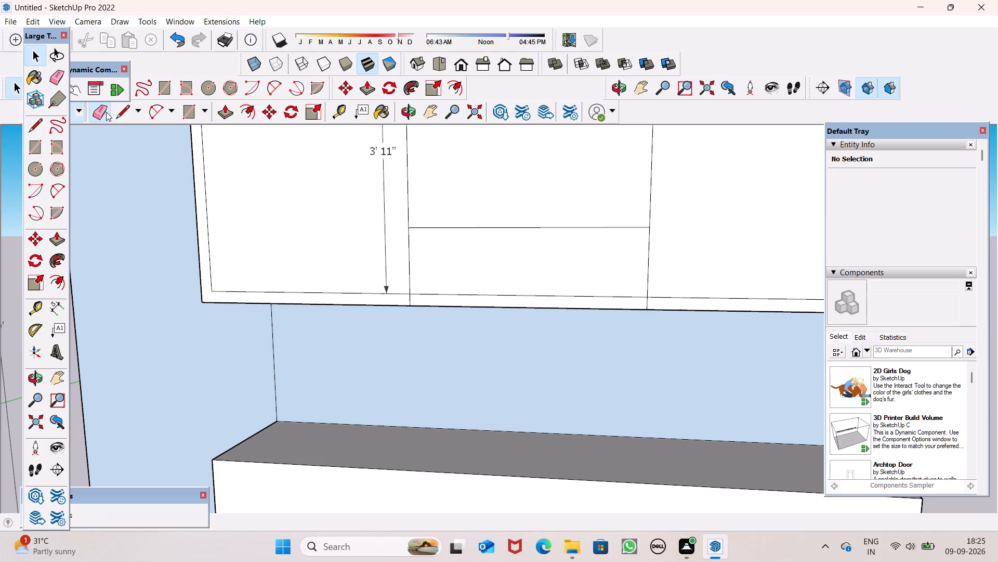
# Erase the segment of the inset's bottom edge between the two extended dividers.
pyautogui.click(106, 112)
pyautogui.moveTo(501, 280); pyautogui.dragTo(504, 298)
pyautogui.press('space')
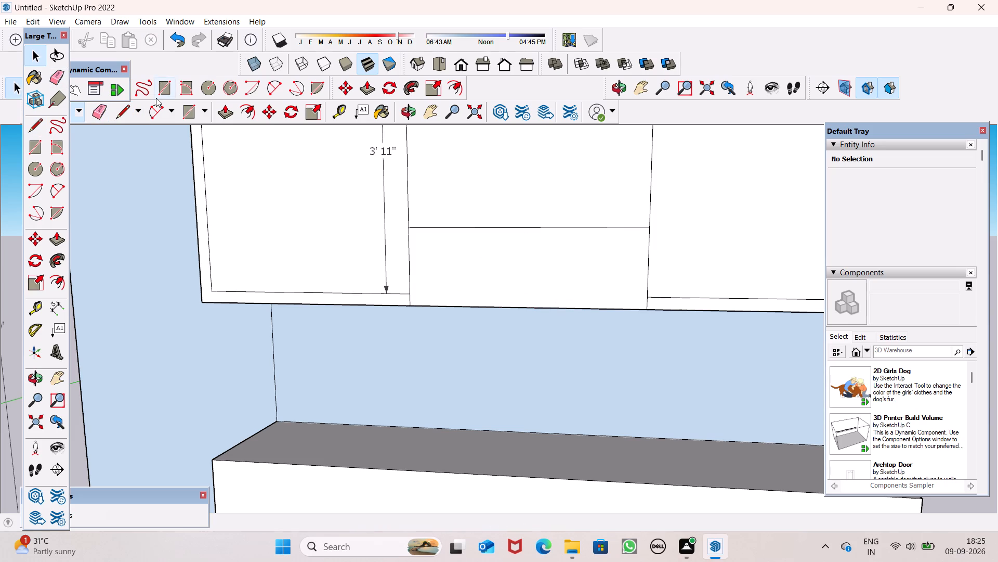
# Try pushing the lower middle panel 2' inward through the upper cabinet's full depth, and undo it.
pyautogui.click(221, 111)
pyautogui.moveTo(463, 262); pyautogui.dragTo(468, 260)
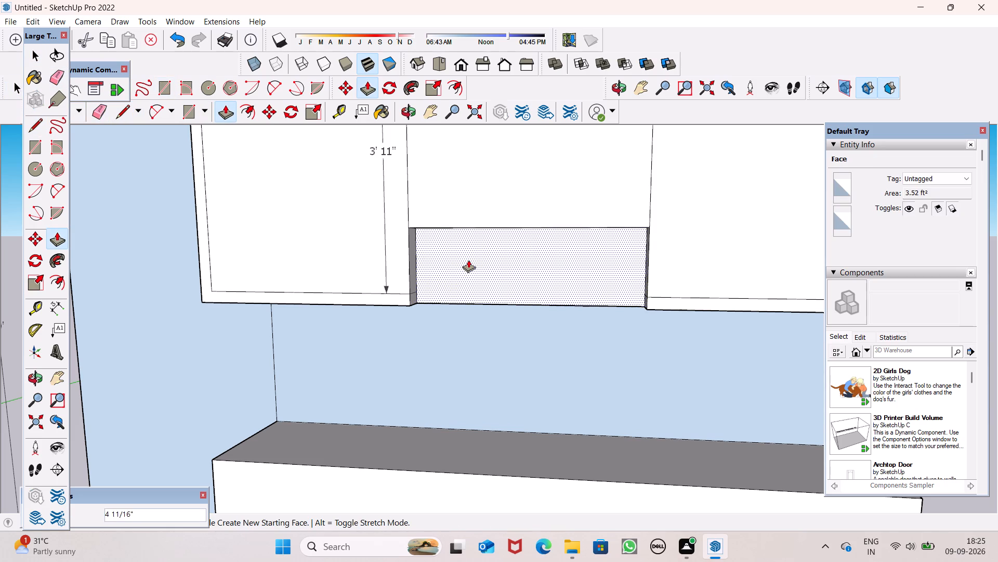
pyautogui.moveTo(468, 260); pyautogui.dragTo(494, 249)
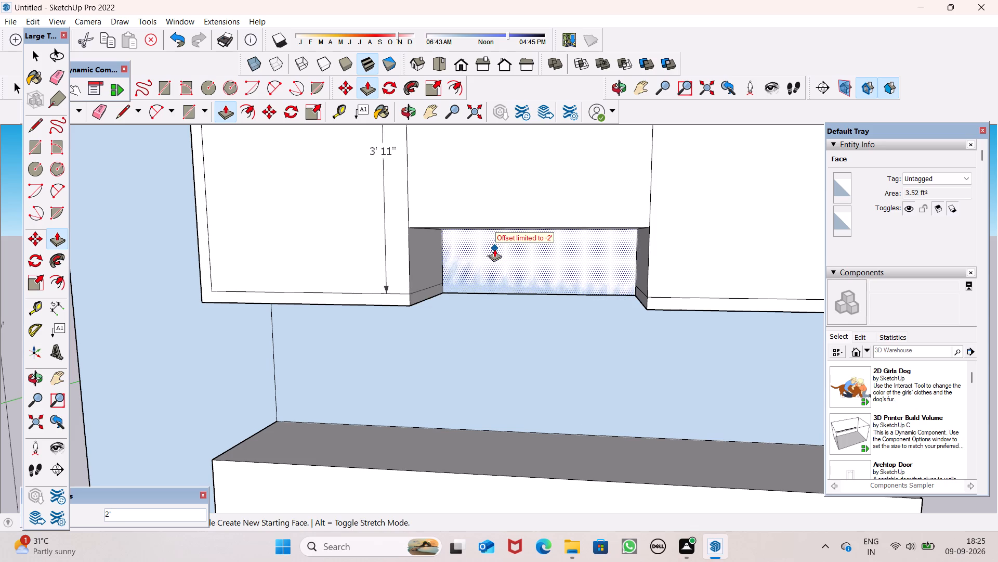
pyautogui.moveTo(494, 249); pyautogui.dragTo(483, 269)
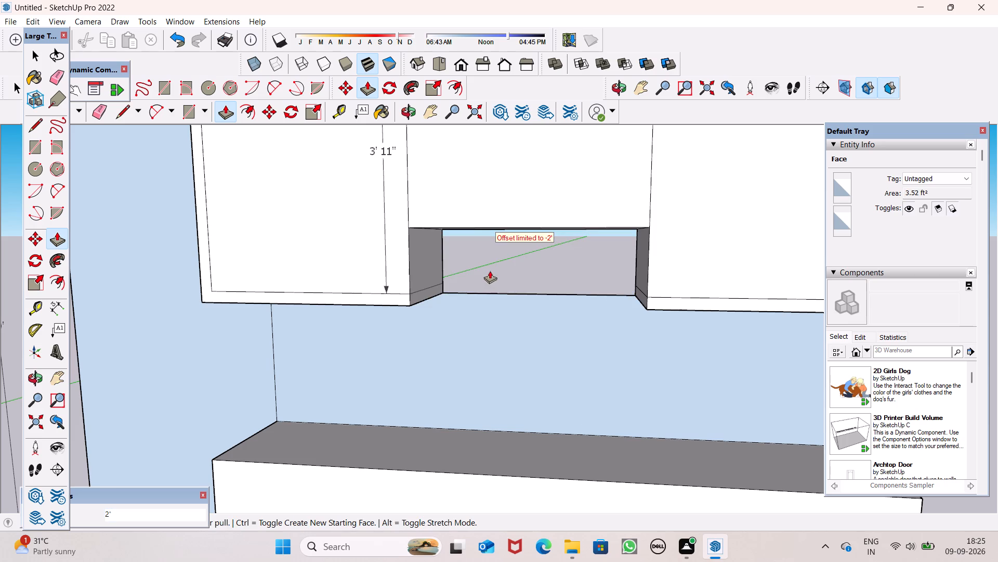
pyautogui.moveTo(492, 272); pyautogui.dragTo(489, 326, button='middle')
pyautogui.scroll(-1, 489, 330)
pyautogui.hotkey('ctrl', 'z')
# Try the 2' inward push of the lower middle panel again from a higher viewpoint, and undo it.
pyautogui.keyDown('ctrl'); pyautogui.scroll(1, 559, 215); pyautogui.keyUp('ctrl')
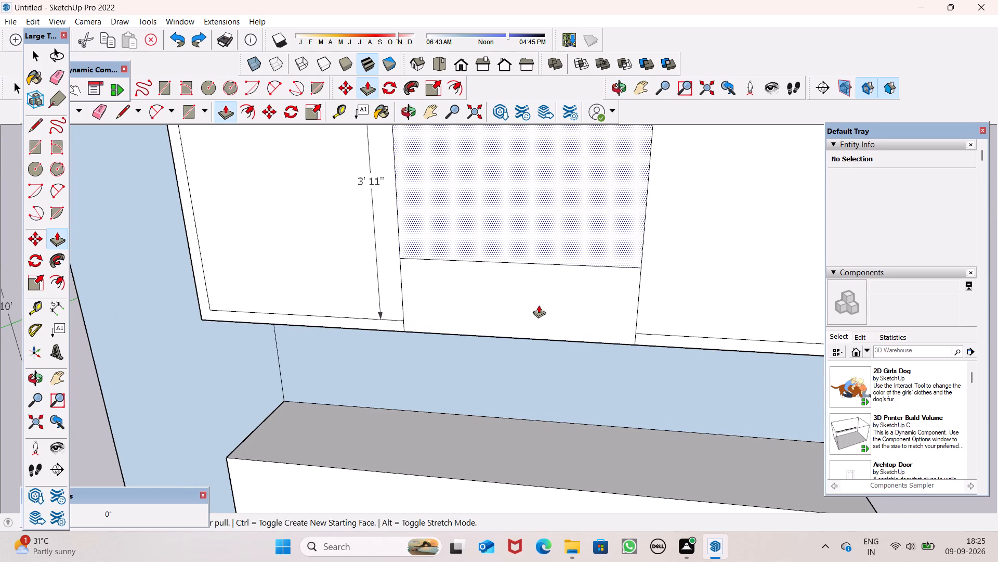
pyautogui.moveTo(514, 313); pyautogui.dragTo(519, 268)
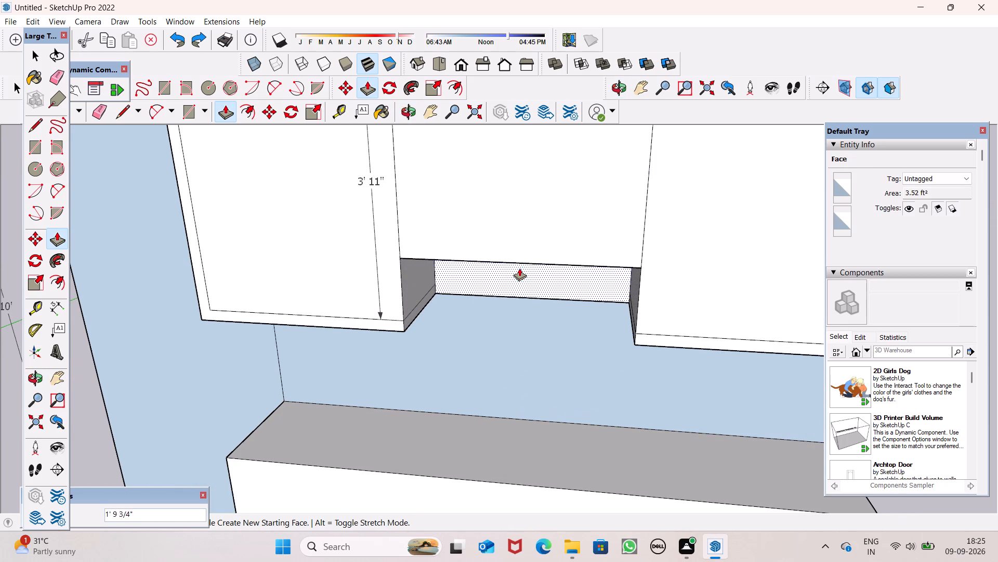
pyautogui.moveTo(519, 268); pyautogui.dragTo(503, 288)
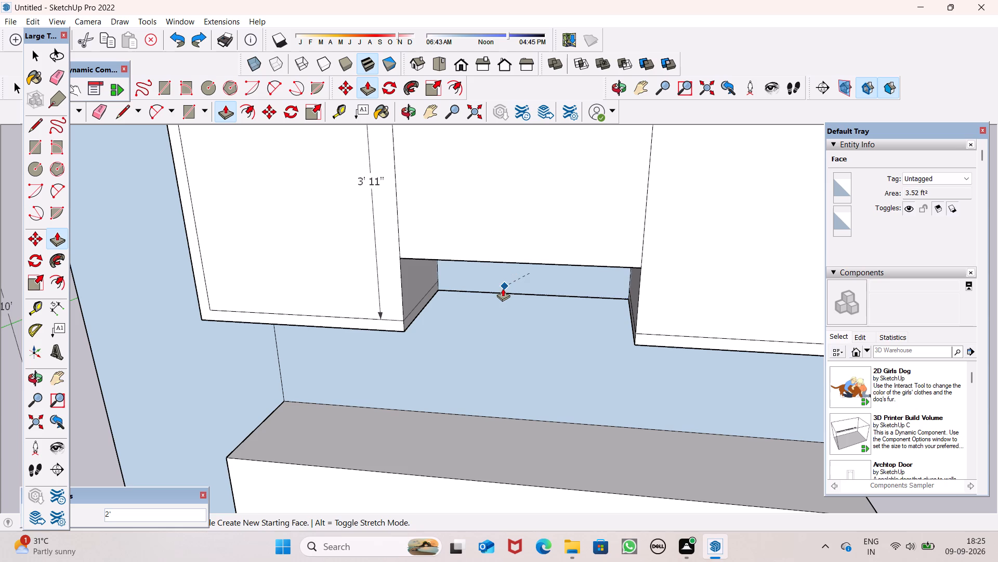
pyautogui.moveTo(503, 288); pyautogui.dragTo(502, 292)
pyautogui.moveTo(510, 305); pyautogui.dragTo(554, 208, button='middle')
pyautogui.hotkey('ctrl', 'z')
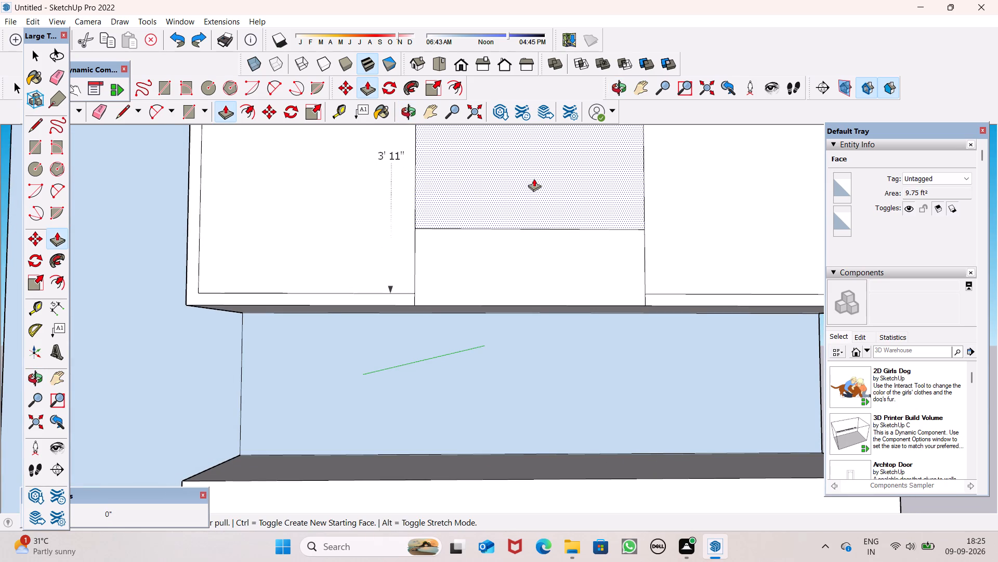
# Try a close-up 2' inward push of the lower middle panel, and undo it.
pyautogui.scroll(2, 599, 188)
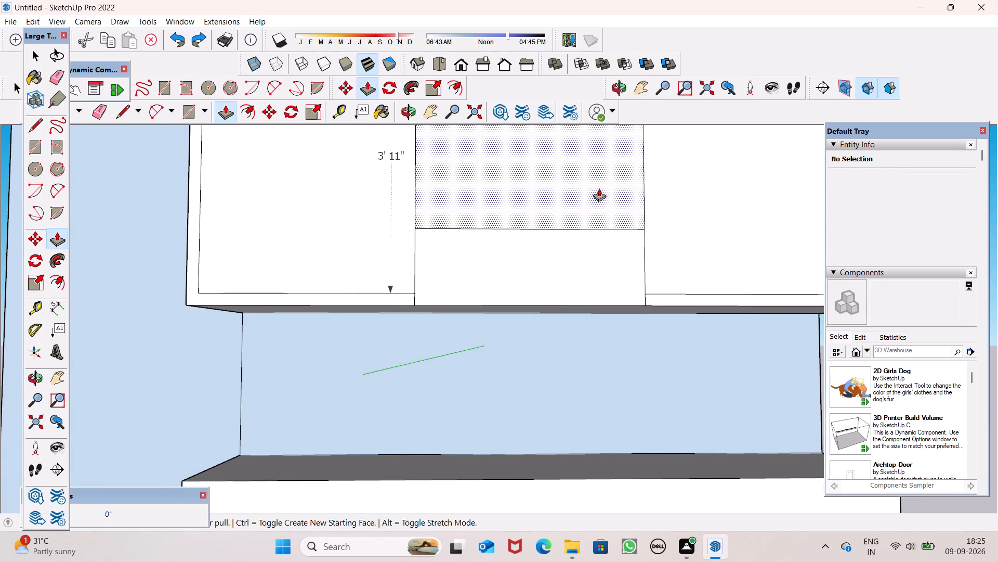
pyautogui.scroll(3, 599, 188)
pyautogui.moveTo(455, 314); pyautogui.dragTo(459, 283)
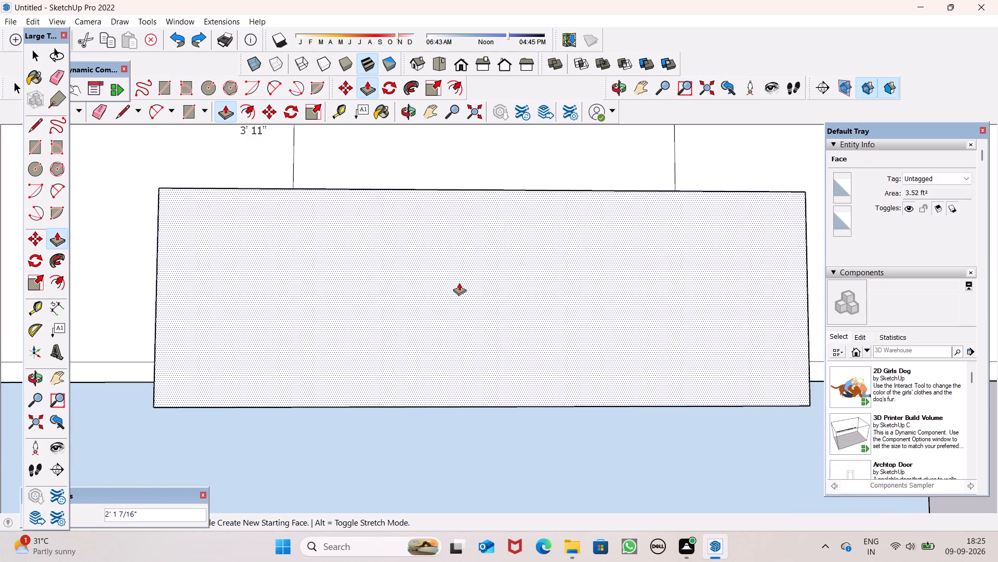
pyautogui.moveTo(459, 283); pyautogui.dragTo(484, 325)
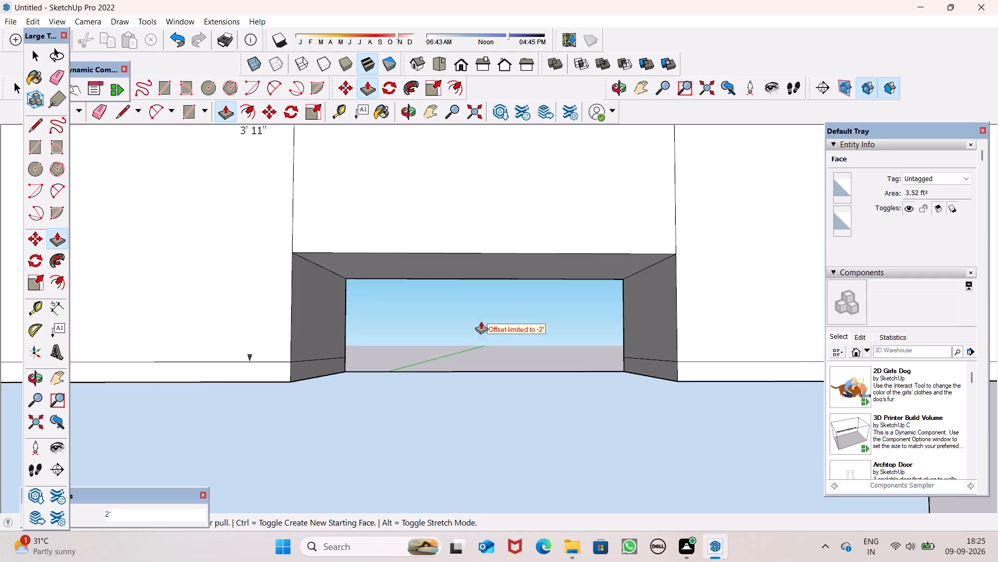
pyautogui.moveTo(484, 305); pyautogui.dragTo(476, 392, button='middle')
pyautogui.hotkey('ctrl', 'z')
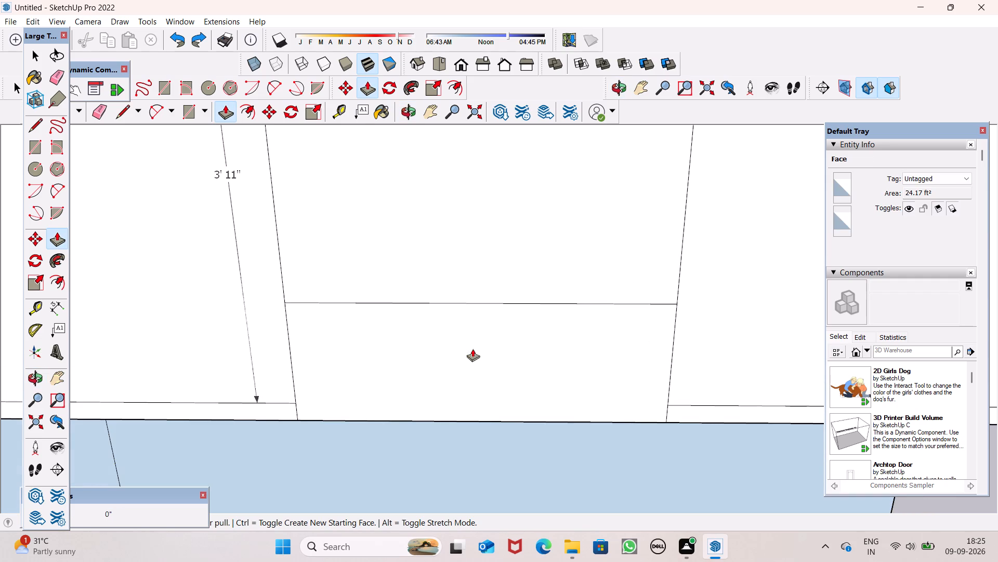
# Push the lower middle panel of the upper cabinet 1'8" inward to form an open-bottomed recess.
pyautogui.moveTo(464, 359); pyautogui.dragTo(460, 336)
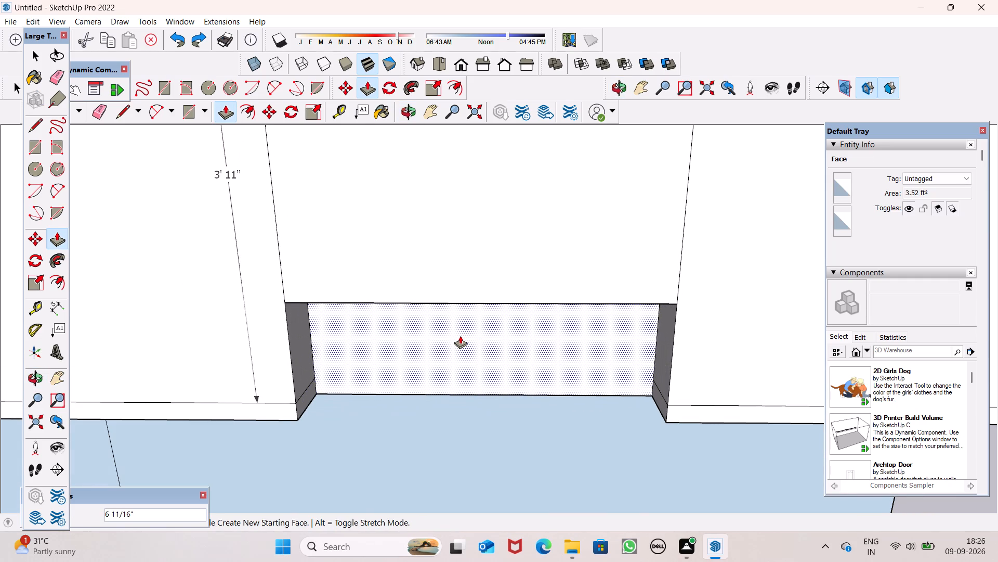
pyautogui.moveTo(460, 336); pyautogui.dragTo(461, 336)
pyautogui.press('1')
pyautogui.press("'")
pyautogui.write('8"')
pyautogui.press('Return')
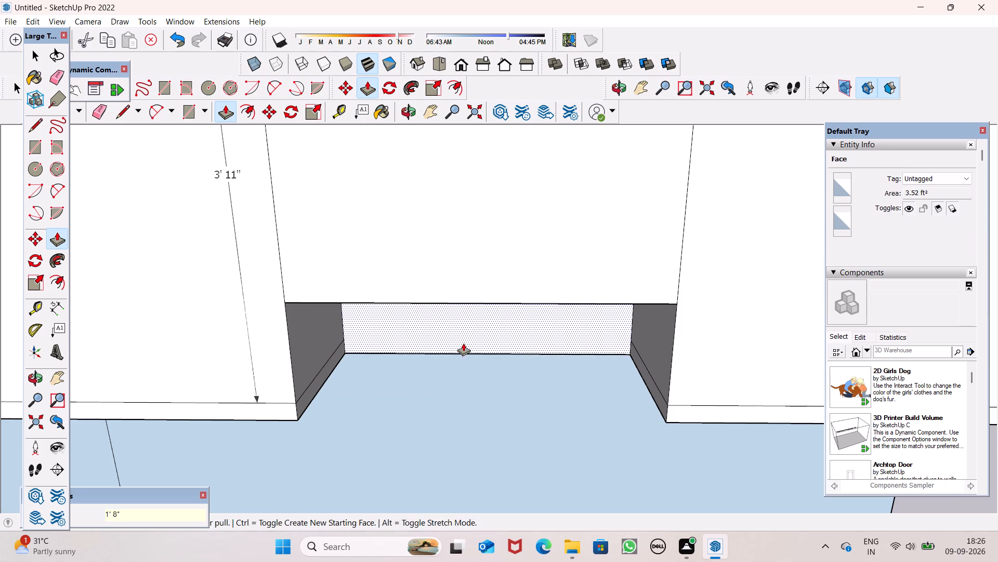
pyautogui.press('space')
pyautogui.scroll(1, 477, 399)
pyautogui.moveTo(477, 399); pyautogui.dragTo(475, 326, button='middle')
pyautogui.scroll(-4, 419, 341)
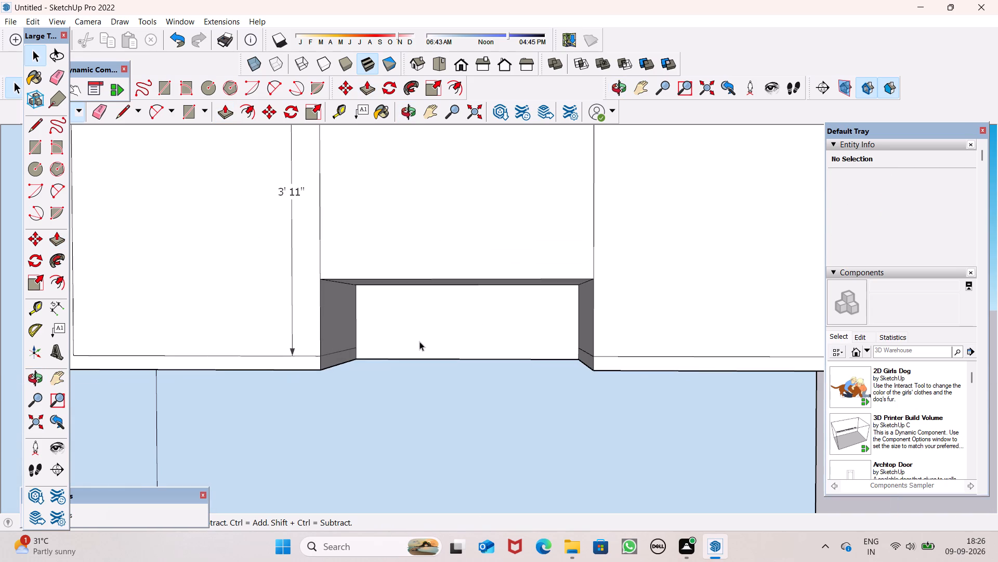
pyautogui.moveTo(97, 119); pyautogui.dragTo(106, 129)
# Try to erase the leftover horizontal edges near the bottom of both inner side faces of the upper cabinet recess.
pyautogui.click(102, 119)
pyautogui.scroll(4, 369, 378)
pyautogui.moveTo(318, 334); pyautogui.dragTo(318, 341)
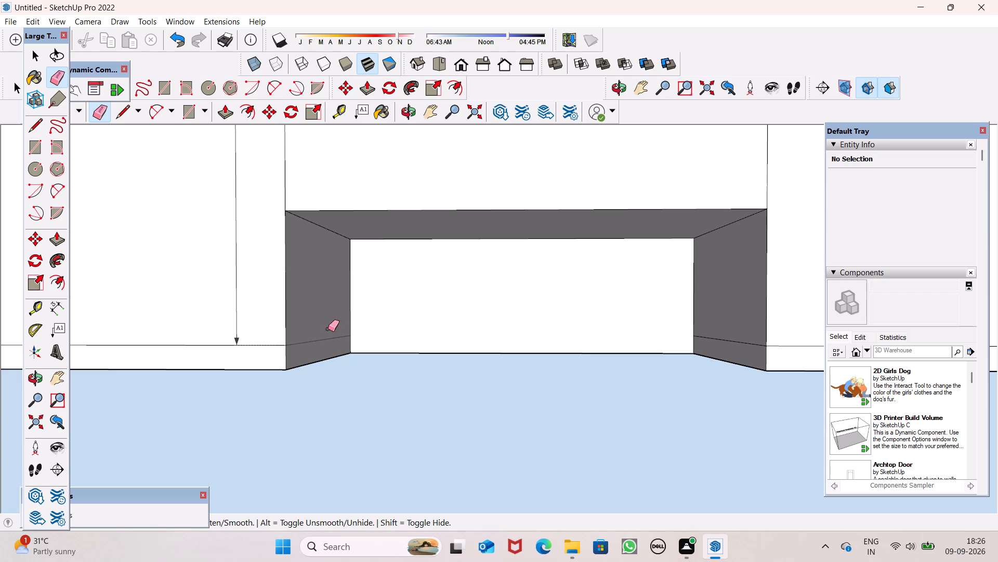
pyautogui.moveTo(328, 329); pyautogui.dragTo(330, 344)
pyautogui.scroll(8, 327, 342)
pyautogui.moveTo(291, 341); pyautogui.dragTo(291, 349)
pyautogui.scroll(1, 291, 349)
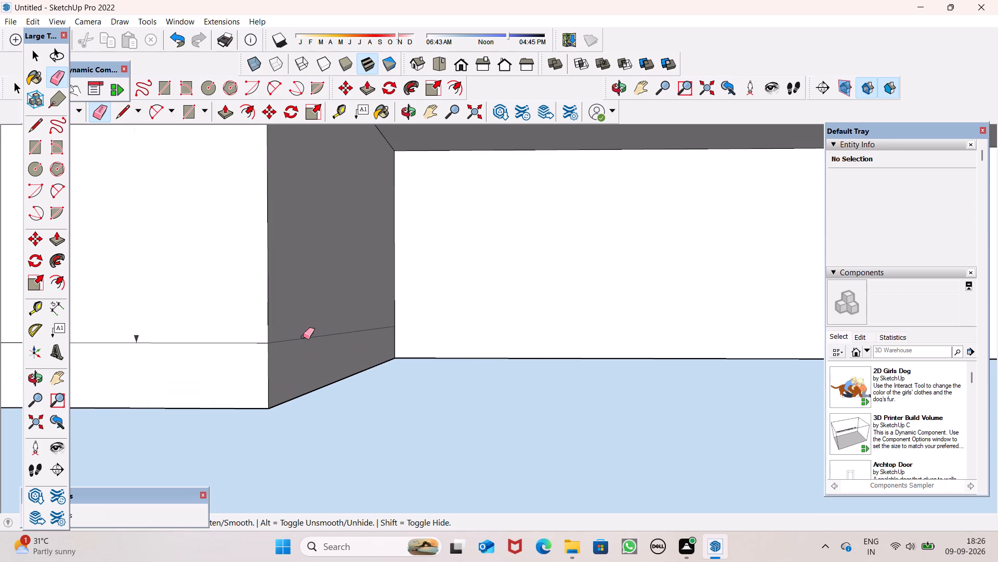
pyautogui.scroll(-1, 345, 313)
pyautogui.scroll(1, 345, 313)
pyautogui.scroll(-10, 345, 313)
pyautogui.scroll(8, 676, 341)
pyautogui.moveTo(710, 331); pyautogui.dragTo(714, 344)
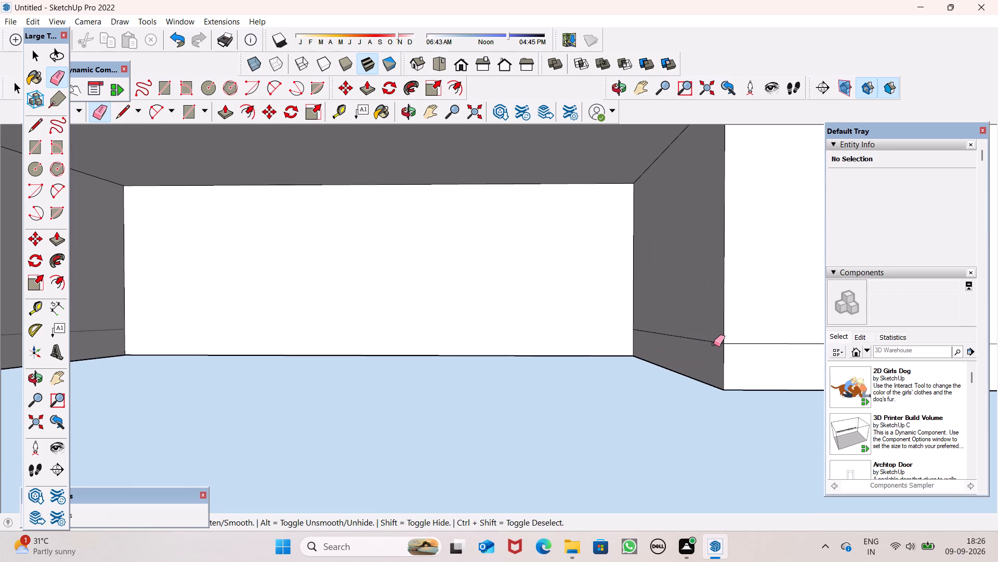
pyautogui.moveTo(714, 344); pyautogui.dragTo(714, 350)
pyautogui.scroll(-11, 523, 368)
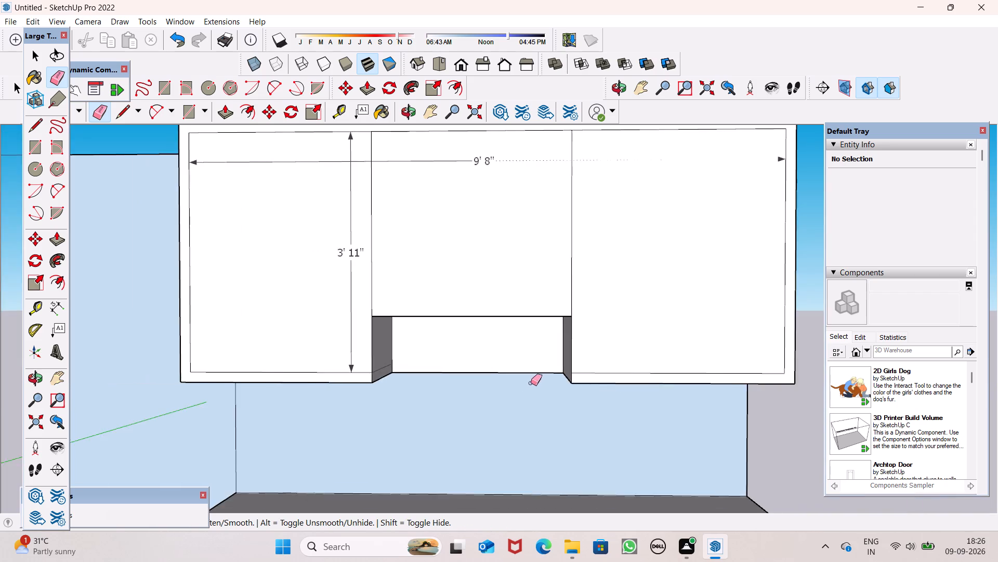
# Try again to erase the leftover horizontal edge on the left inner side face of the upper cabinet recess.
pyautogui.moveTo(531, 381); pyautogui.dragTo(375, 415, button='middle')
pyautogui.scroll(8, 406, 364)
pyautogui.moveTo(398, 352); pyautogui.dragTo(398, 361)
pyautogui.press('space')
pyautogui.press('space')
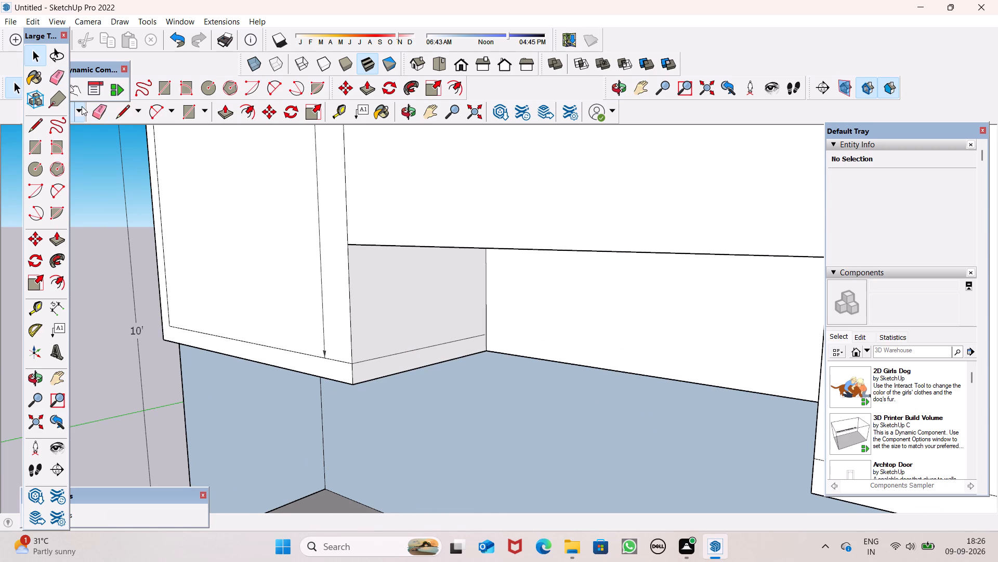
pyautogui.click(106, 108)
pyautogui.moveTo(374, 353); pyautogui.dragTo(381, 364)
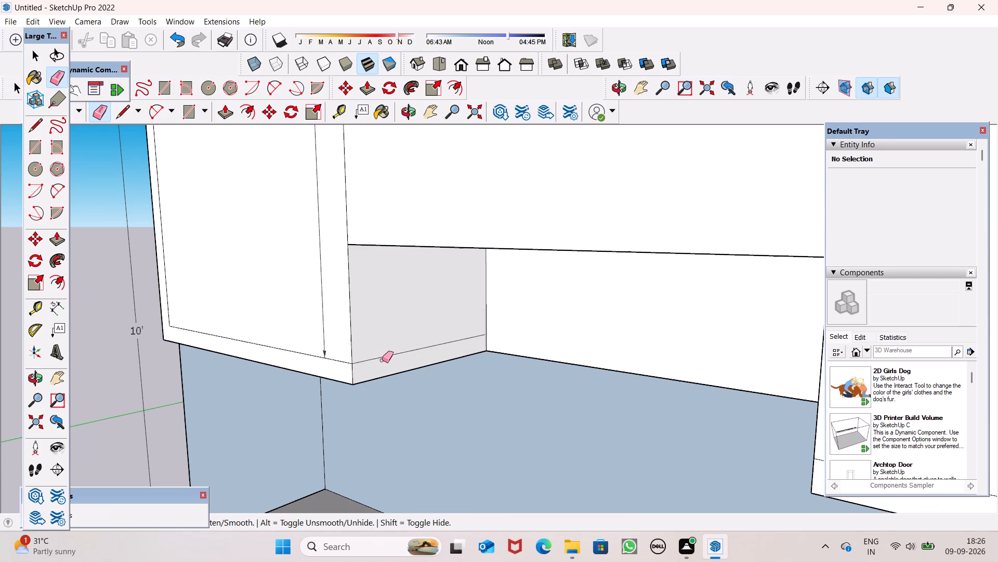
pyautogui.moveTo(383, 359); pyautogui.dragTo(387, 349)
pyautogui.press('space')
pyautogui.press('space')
# Examine the upper cabinet's recess and its surroundings from the front, from below and at a distance.
pyautogui.scroll(-8, 412, 320)
pyautogui.moveTo(481, 354); pyautogui.dragTo(577, 369, button='middle')
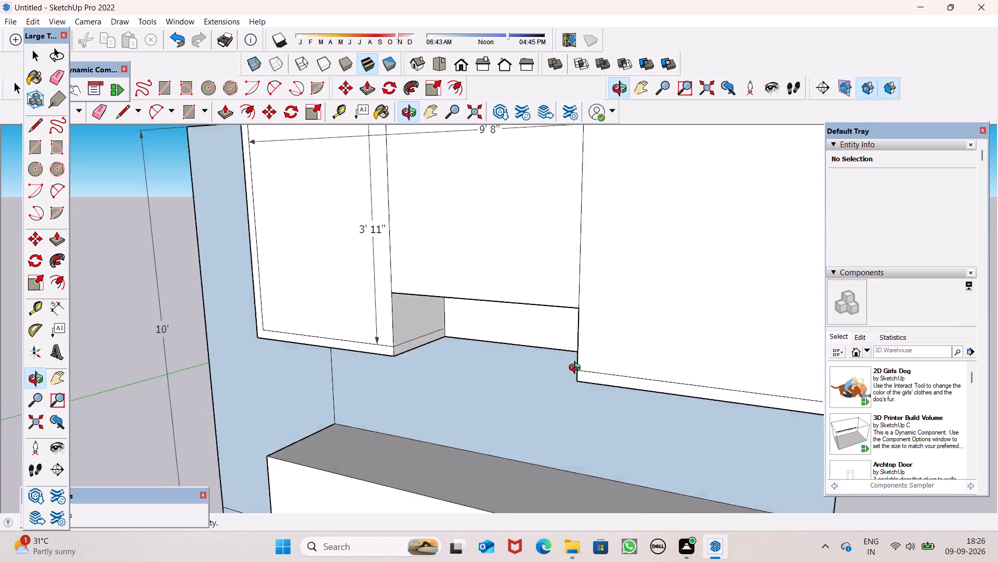
pyautogui.moveTo(577, 369); pyautogui.dragTo(631, 343, button='middle')
pyautogui.scroll(-2, 621, 326)
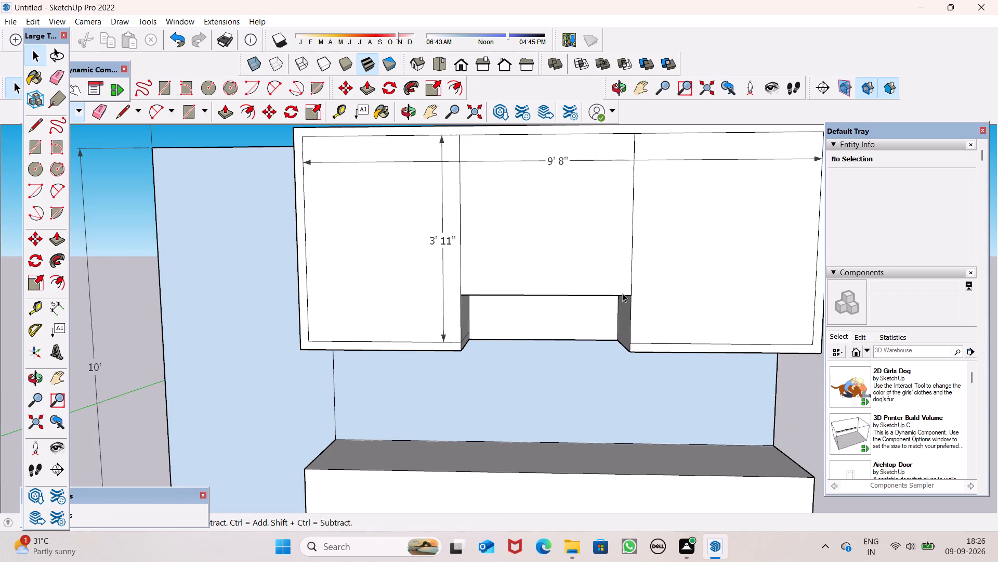
pyautogui.scroll(-4, 620, 294)
pyautogui.moveTo(596, 349); pyautogui.dragTo(596, 348, button='middle')
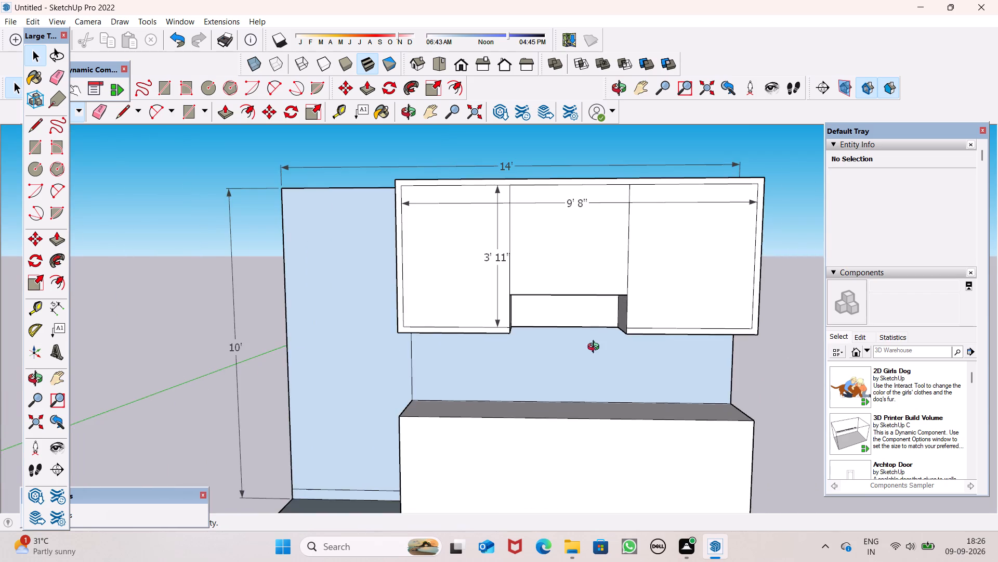
pyautogui.moveTo(596, 348); pyautogui.dragTo(615, 276, button='middle')
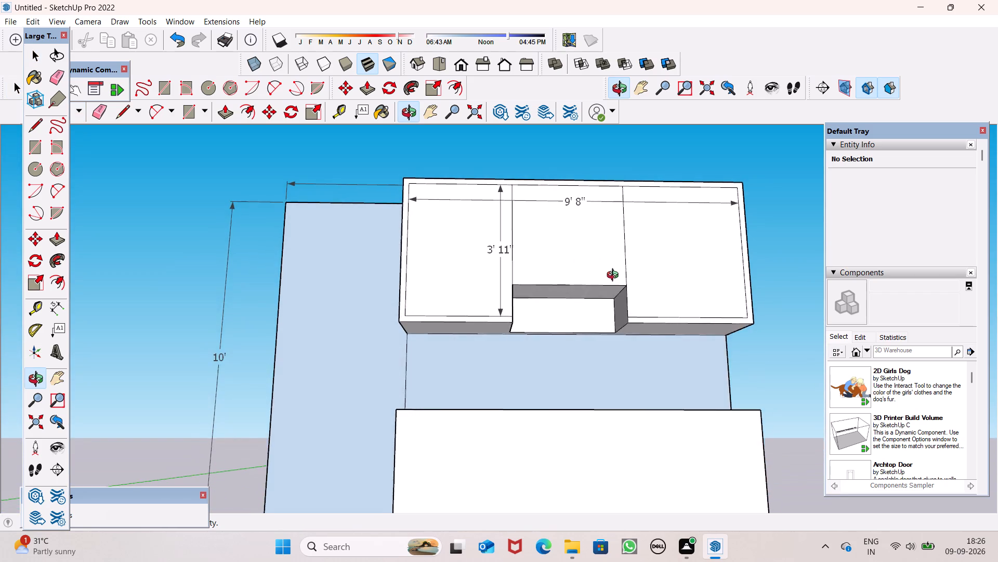
pyautogui.moveTo(615, 276); pyautogui.dragTo(560, 301, button='middle')
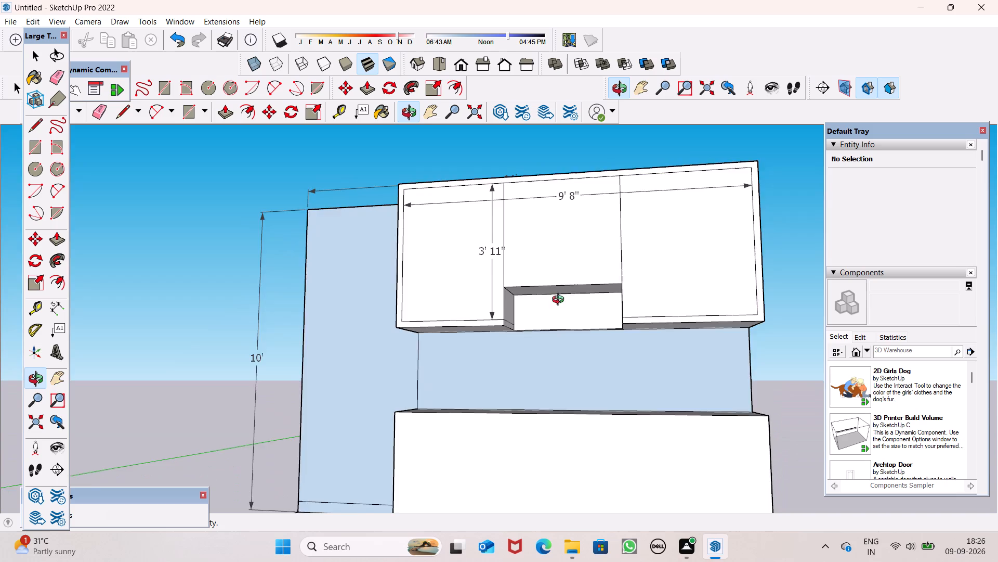
pyautogui.moveTo(560, 301); pyautogui.dragTo(587, 347, button='middle')
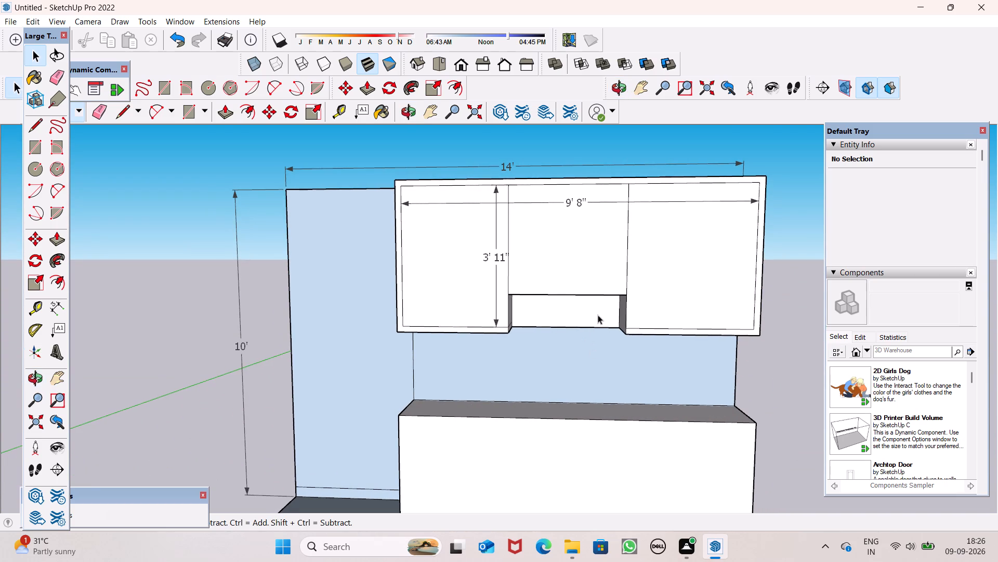
pyautogui.scroll(-9, 581, 306)
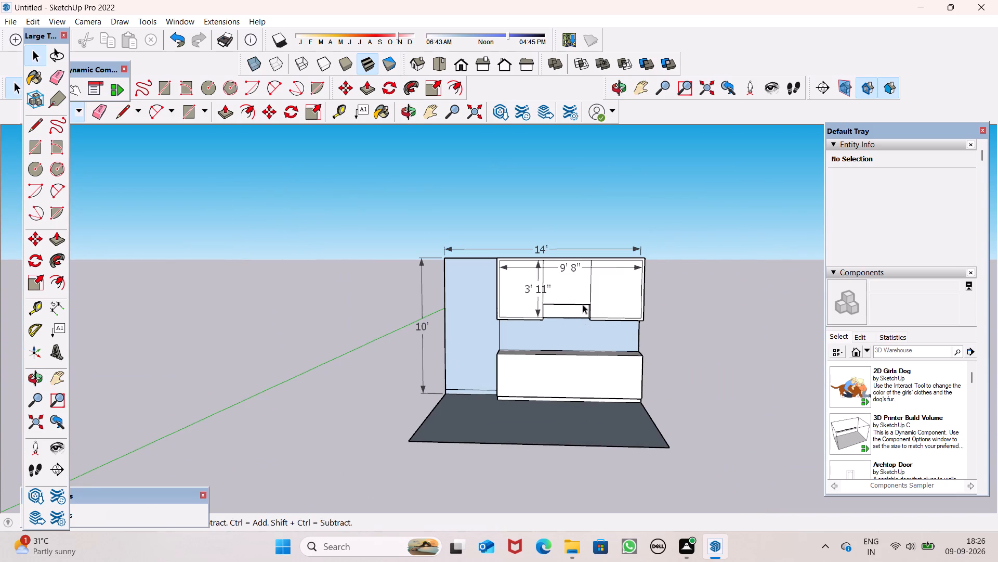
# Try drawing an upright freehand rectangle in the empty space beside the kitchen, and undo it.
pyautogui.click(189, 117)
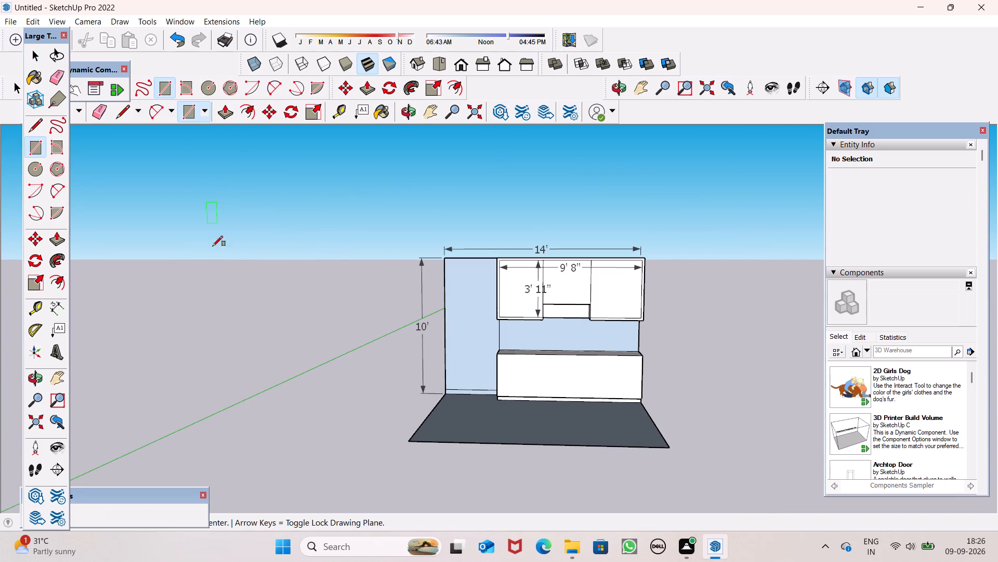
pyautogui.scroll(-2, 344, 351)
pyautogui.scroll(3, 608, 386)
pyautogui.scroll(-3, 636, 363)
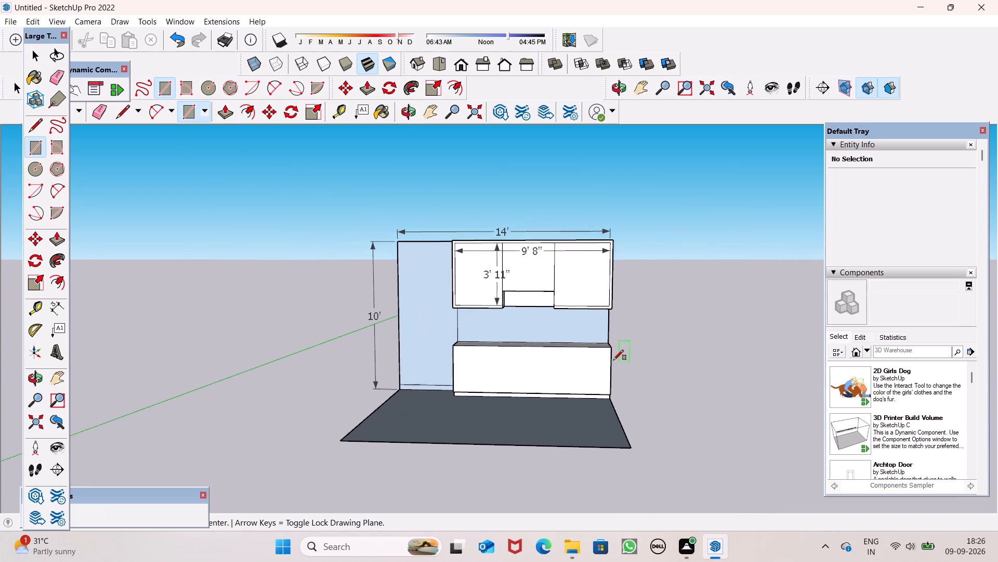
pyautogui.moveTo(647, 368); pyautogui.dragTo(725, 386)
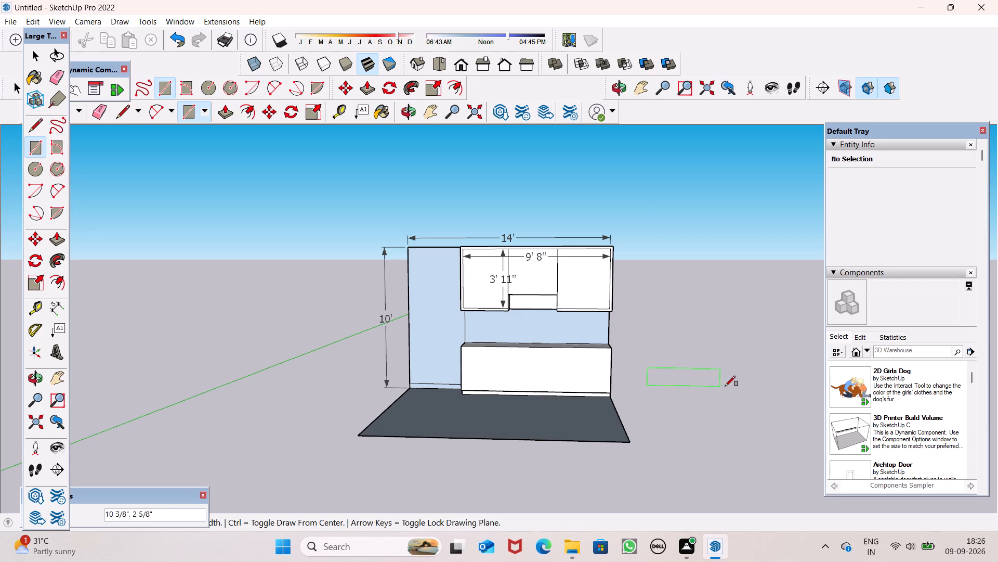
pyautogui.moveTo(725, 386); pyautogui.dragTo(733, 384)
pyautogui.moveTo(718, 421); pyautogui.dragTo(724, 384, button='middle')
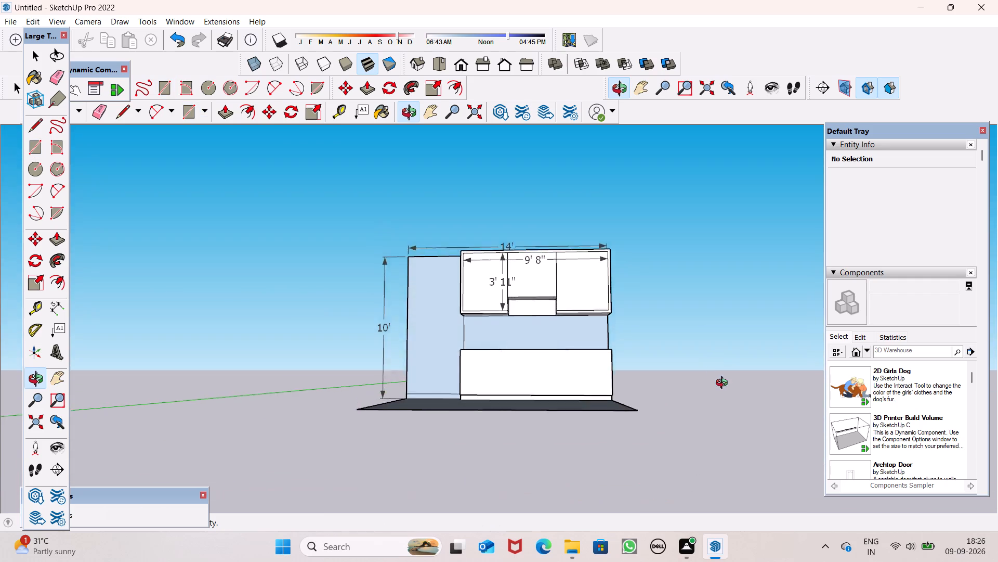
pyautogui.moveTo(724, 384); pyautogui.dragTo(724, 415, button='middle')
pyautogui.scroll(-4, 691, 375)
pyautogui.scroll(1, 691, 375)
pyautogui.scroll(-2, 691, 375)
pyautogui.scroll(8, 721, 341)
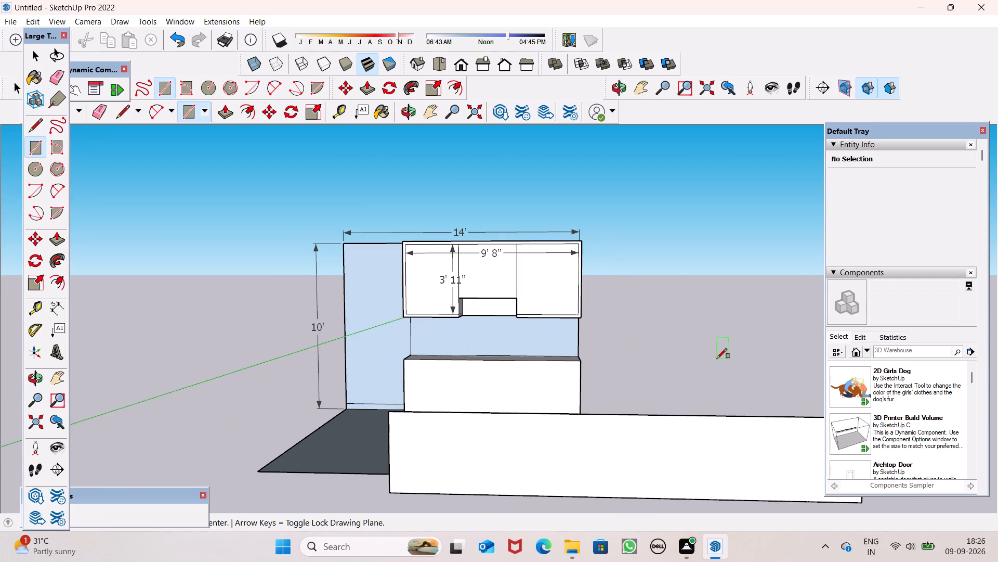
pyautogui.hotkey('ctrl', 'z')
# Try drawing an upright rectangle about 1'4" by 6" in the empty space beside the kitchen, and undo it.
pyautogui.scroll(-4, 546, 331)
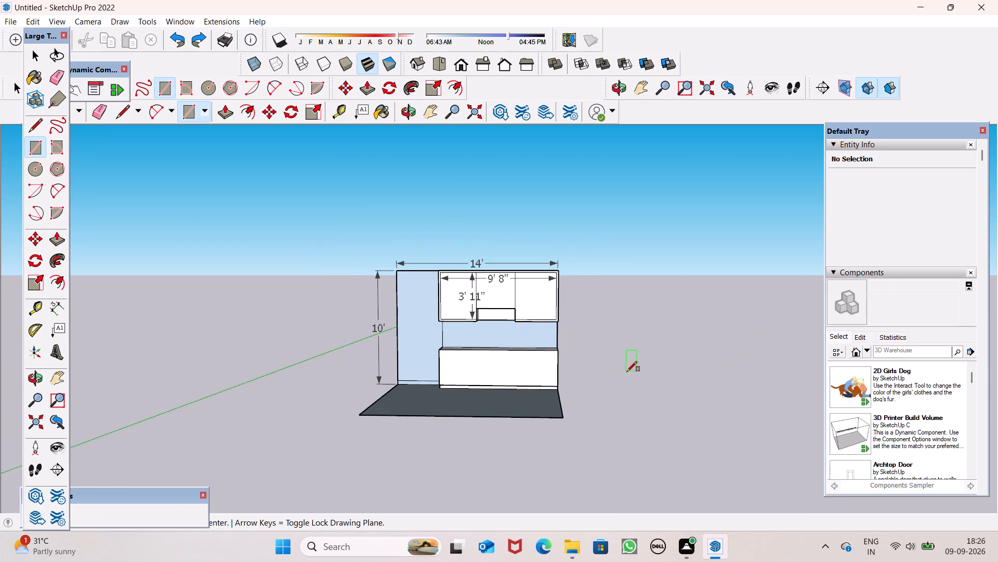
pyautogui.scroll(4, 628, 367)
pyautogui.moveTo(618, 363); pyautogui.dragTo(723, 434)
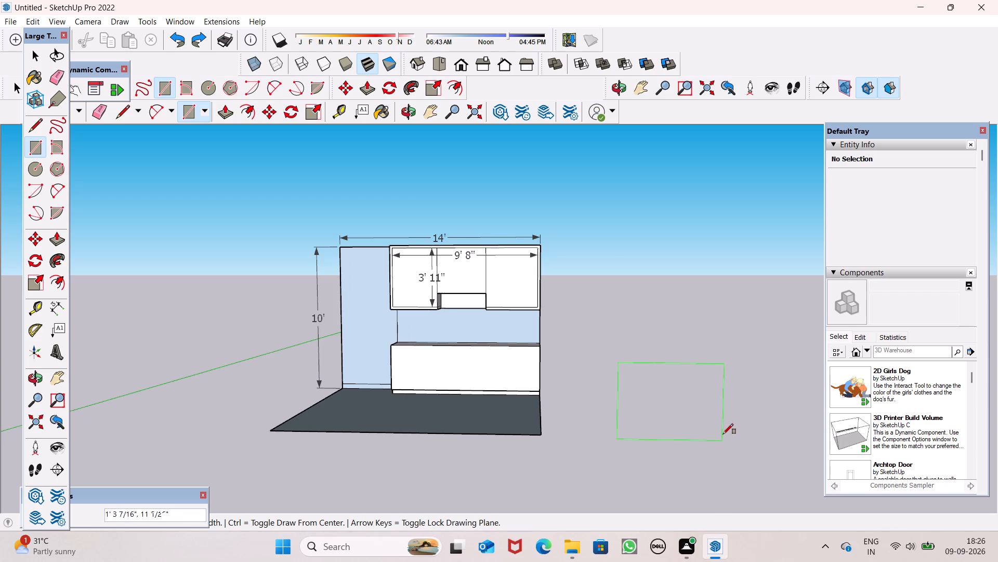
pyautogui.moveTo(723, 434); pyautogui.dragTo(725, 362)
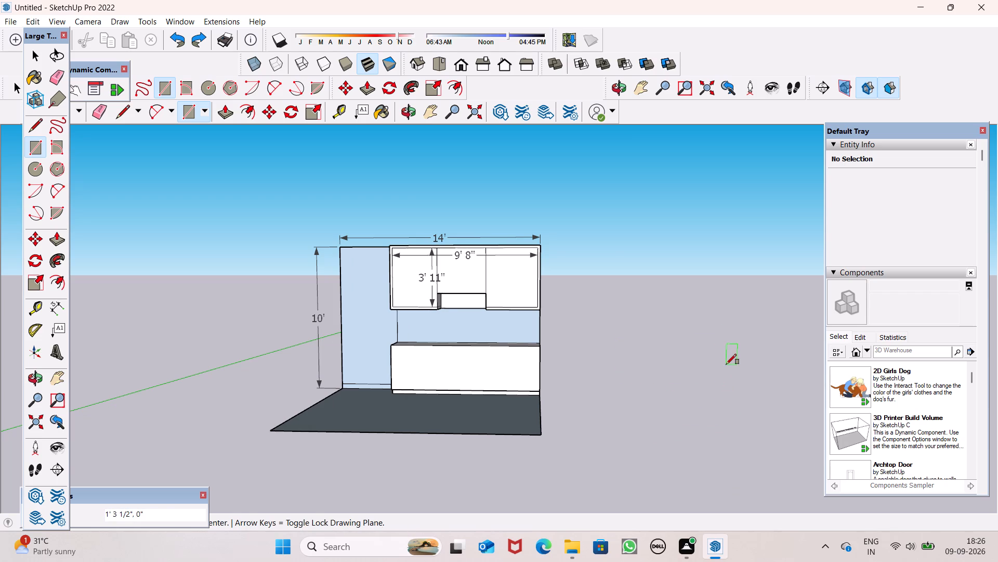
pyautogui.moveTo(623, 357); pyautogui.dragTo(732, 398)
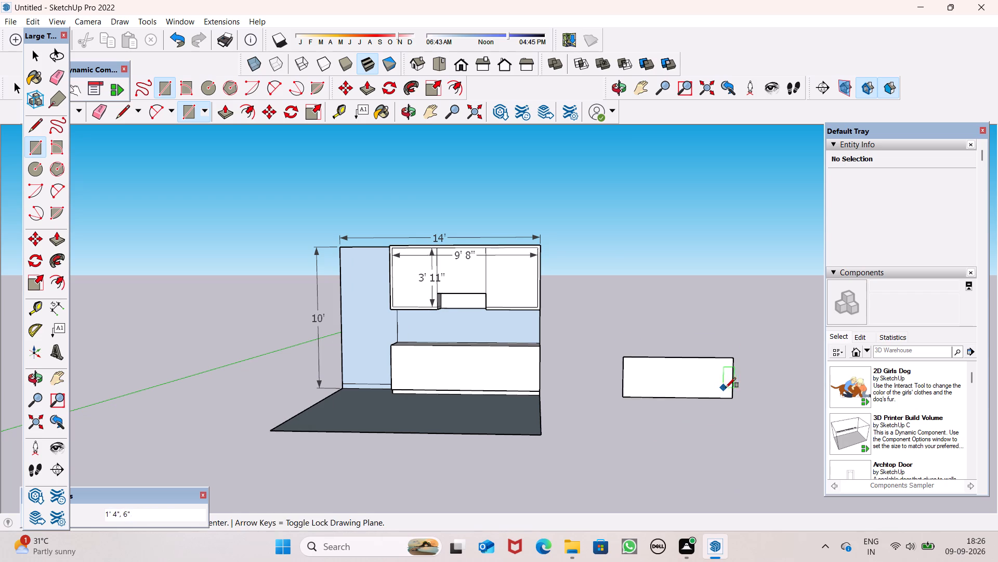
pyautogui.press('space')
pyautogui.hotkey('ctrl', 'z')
# From an isometric view, draw a flat freehand rectangle of about 15 ft² on the ground in front of the kitchen floor.
pyautogui.scroll(-5, 620, 344)
pyautogui.moveTo(592, 348); pyautogui.dragTo(601, 397, button='middle')
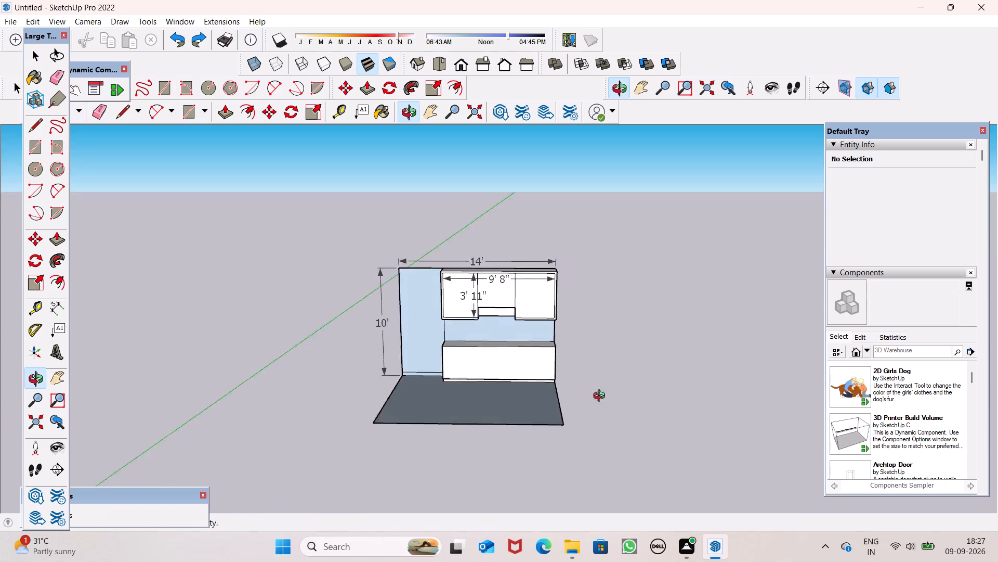
pyautogui.moveTo(601, 397); pyautogui.dragTo(543, 544, button='middle')
pyautogui.scroll(-5, 404, 174)
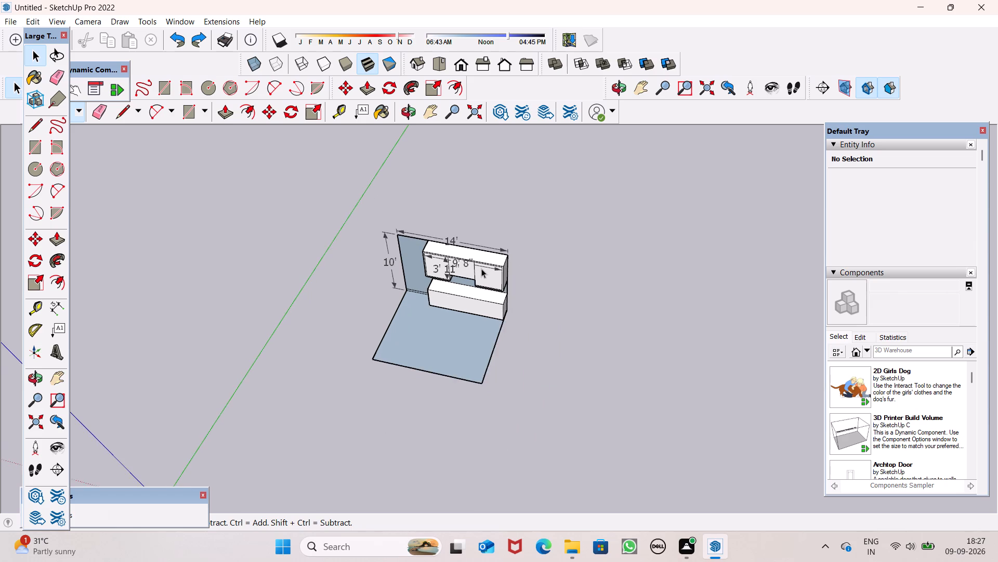
pyautogui.scroll(1, 484, 264)
pyautogui.scroll(-6, 541, 262)
pyautogui.scroll(5, 594, 282)
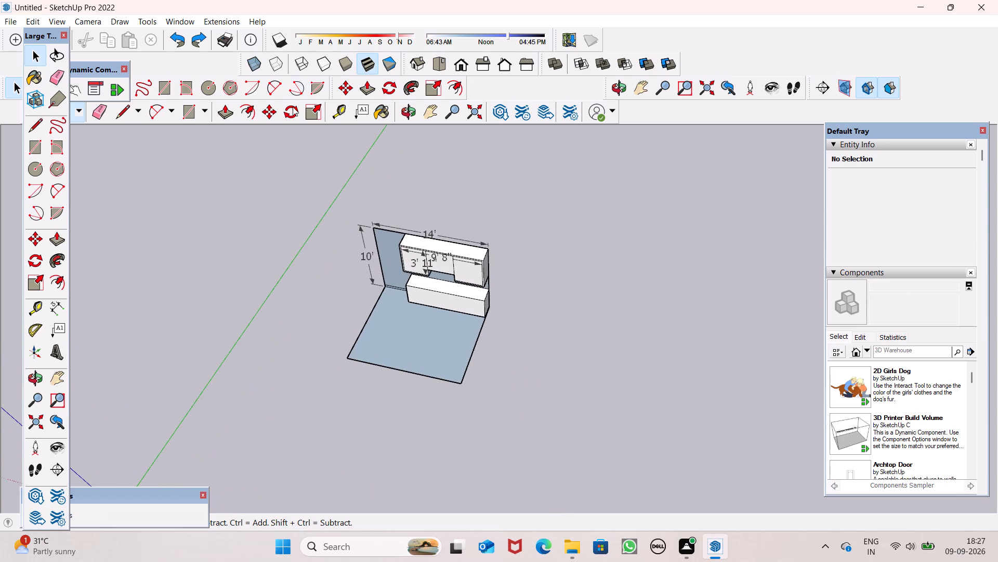
pyautogui.click(412, 67)
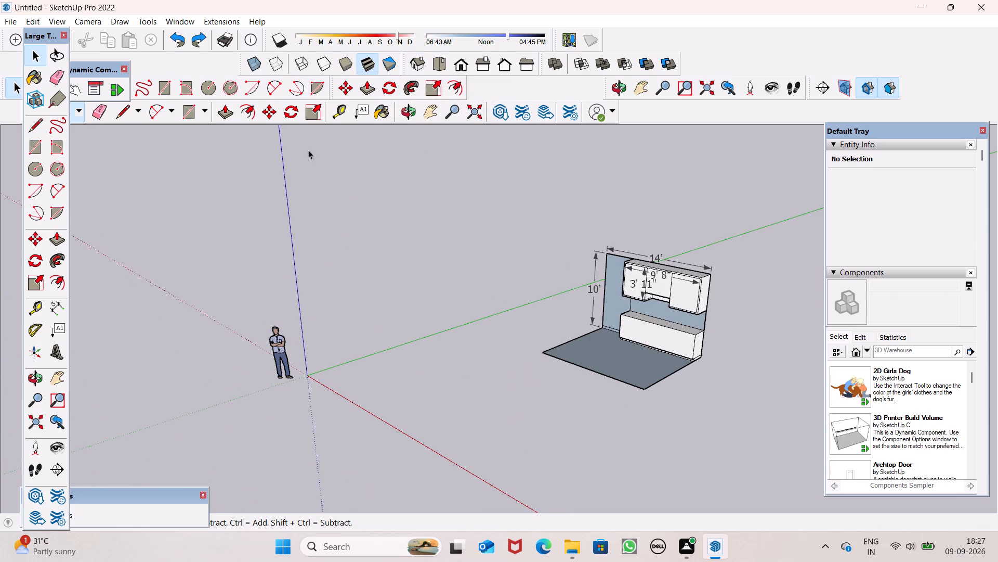
pyautogui.click(187, 104)
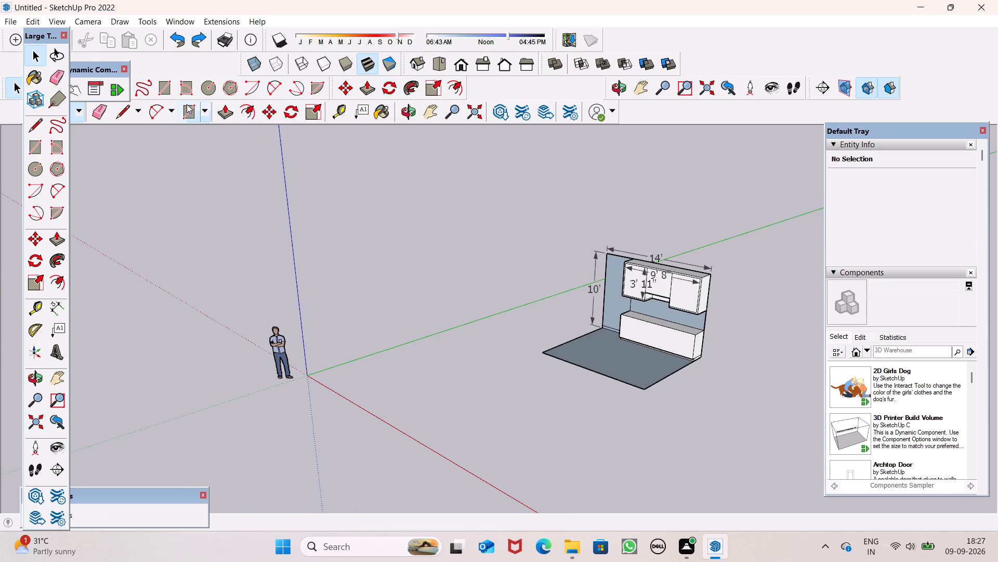
pyautogui.moveTo(644, 427); pyautogui.dragTo(678, 463)
pyautogui.scroll(7, 669, 432)
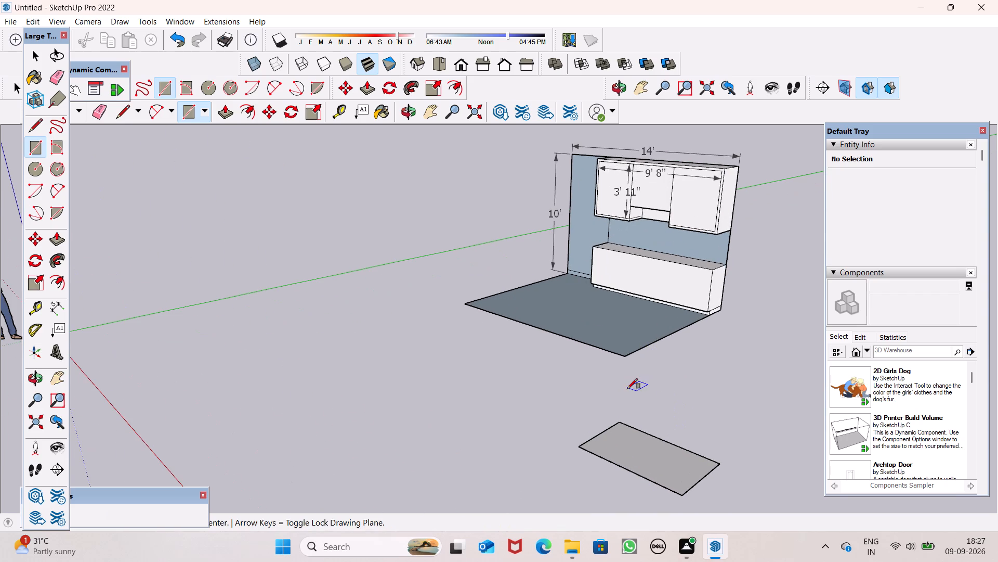
pyautogui.press('space')
pyautogui.scroll(-2, 624, 397)
pyautogui.moveTo(656, 484); pyautogui.dragTo(677, 461, button='middle')
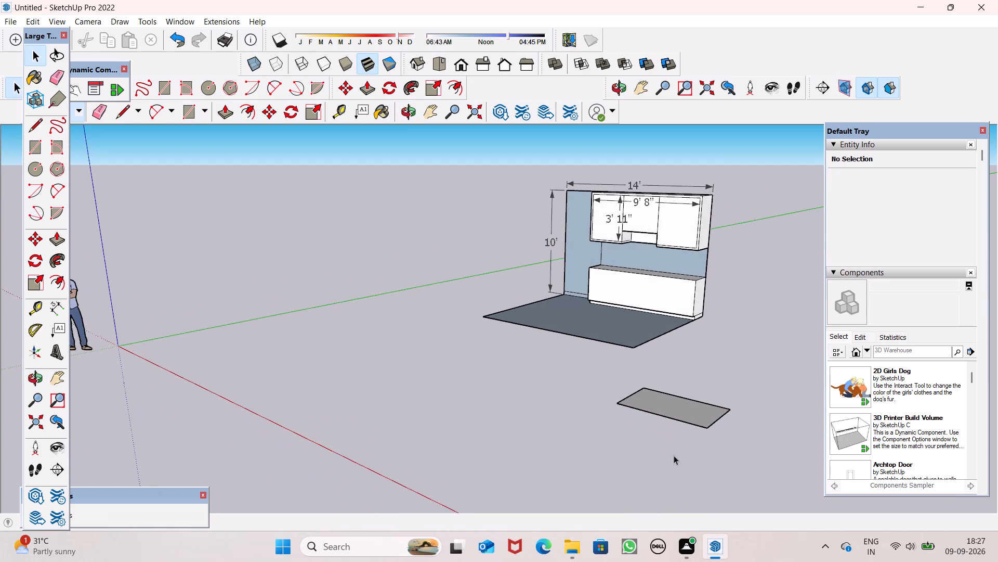
pyautogui.scroll(4, 655, 377)
pyautogui.scroll(-1, 655, 377)
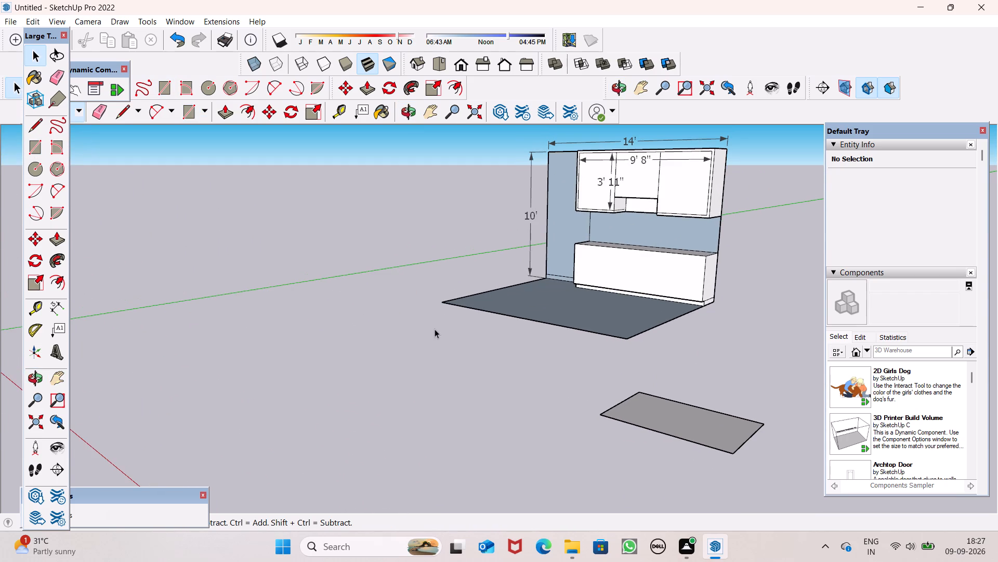
# Offset the outline of the flat ground rectangle in front of the kitchen inward by 2".
pyautogui.click(189, 114)
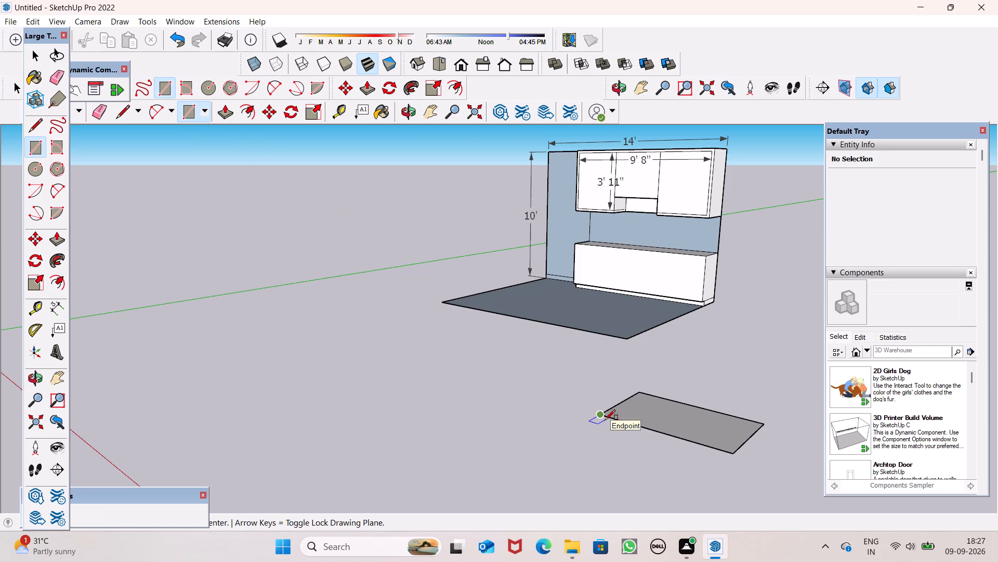
pyautogui.click(453, 81)
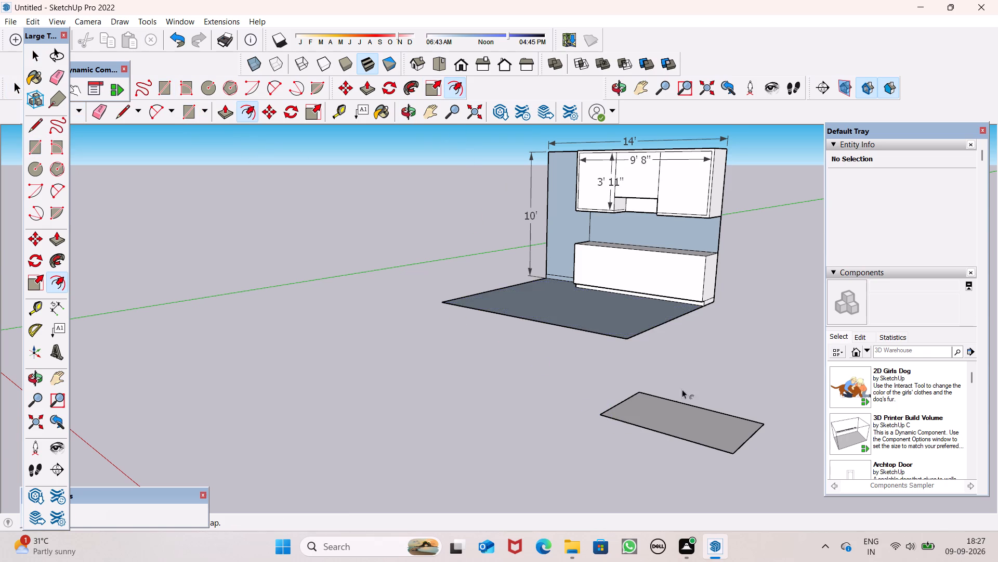
pyautogui.scroll(6, 689, 393)
pyautogui.scroll(-7, 679, 370)
pyautogui.moveTo(669, 378); pyautogui.dragTo(674, 426, button='middle')
pyautogui.scroll(-6, 637, 365)
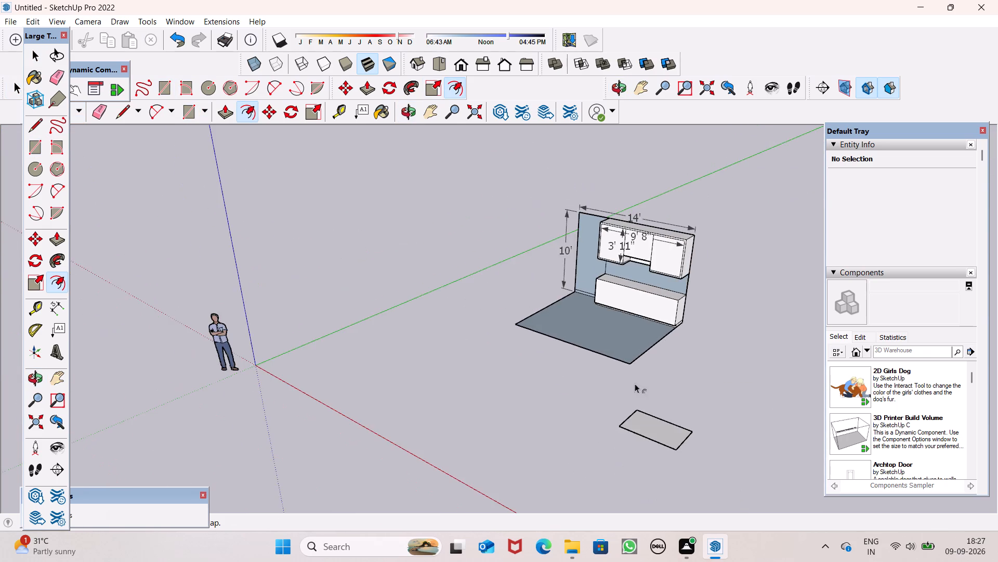
pyautogui.scroll(7, 655, 446)
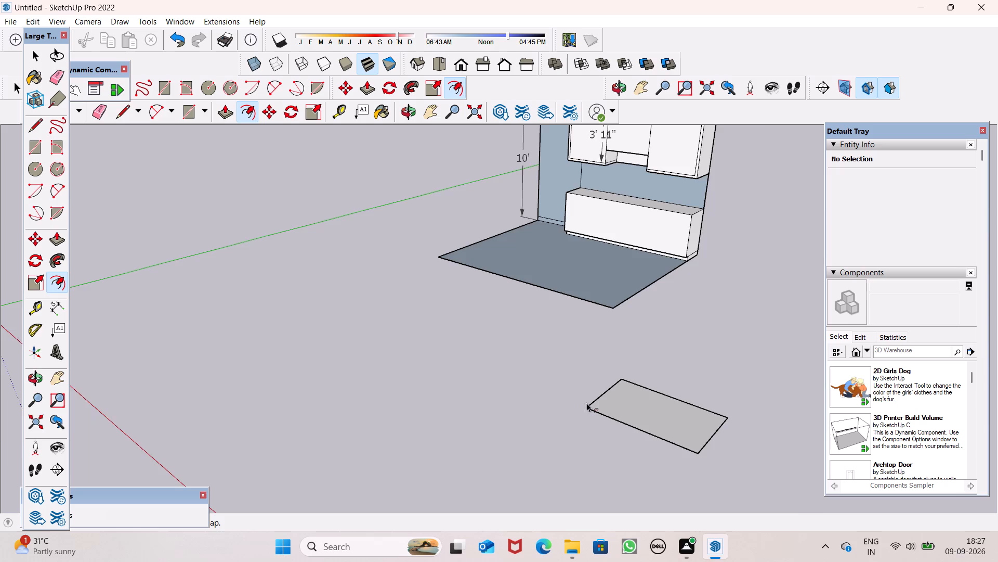
pyautogui.scroll(9, 586, 401)
pyautogui.middleClick(583, 402)
pyautogui.click(639, 391)
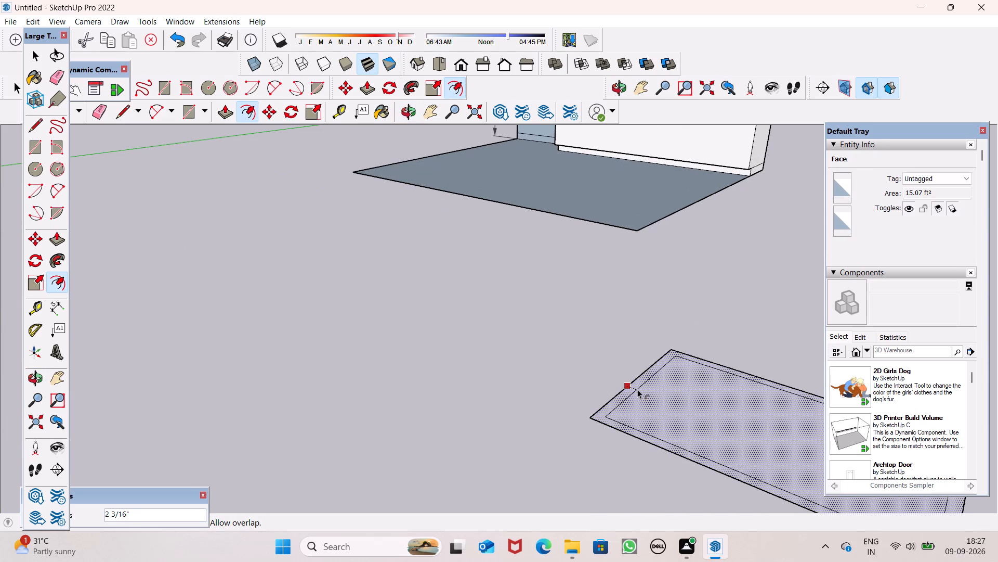
pyautogui.press('2')
pyautogui.hotkey('shift', '"')
pyautogui.press('Return')
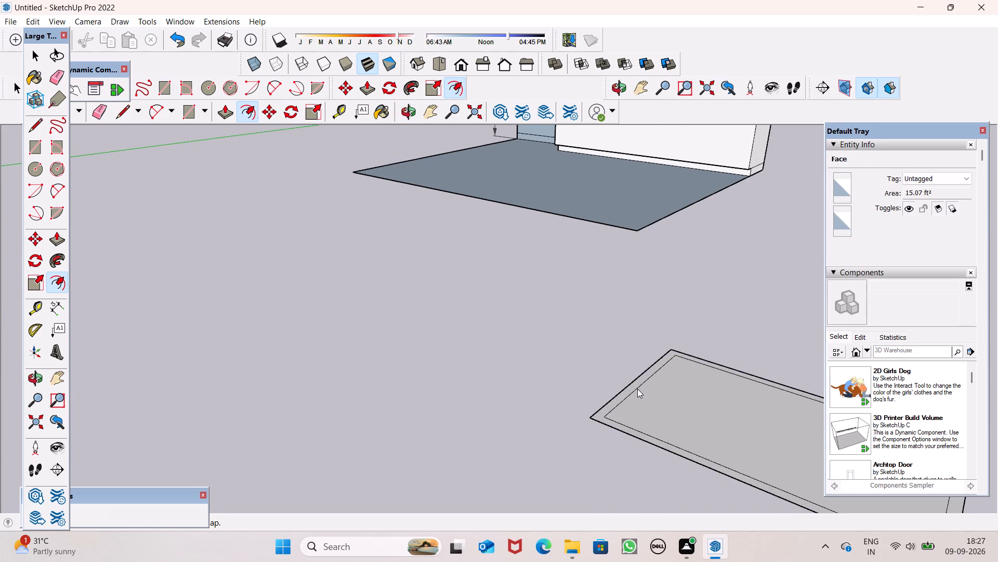
pyautogui.scroll(-8, 557, 343)
pyautogui.press('space')
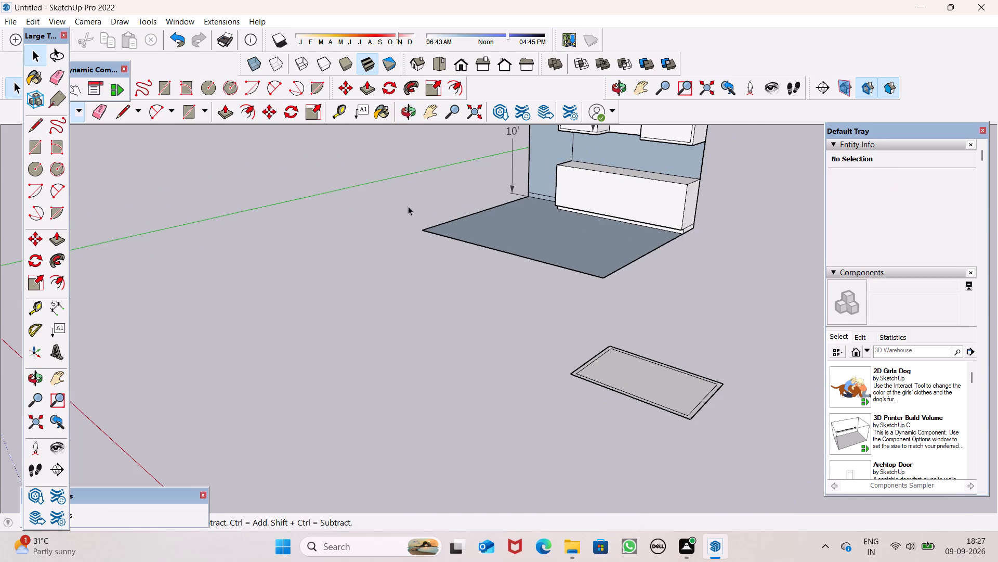
# Push/Pull the border strip of the ground rectangle up 4" to form a raised rim.
pyautogui.click(223, 116)
pyautogui.scroll(5, 745, 458)
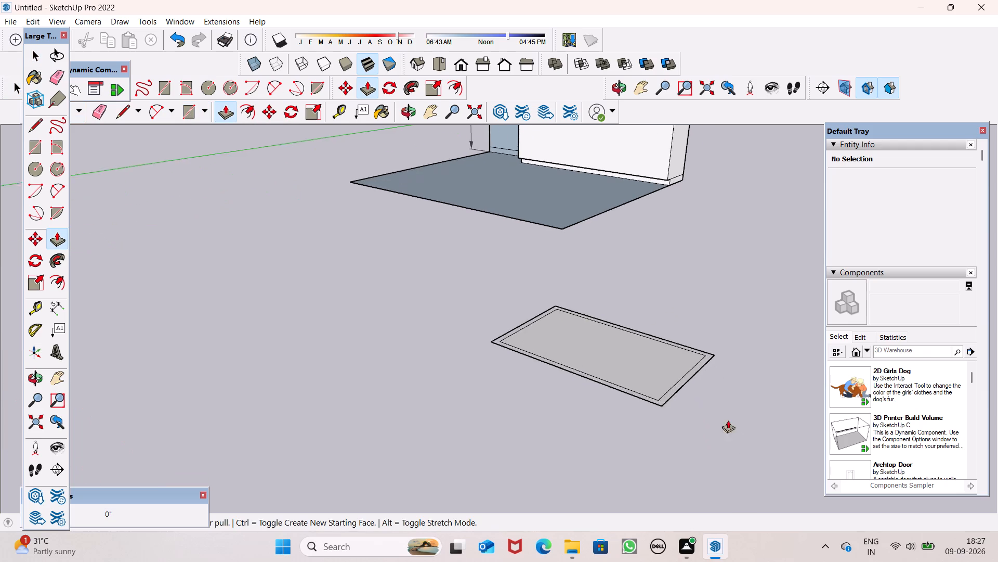
pyautogui.scroll(2, 728, 420)
pyautogui.scroll(6, 635, 378)
pyautogui.keyDown('ctrl'); pyautogui.moveTo(660, 413); pyautogui.dragTo(663, 398); pyautogui.keyUp('ctrl')
pyautogui.press('4')
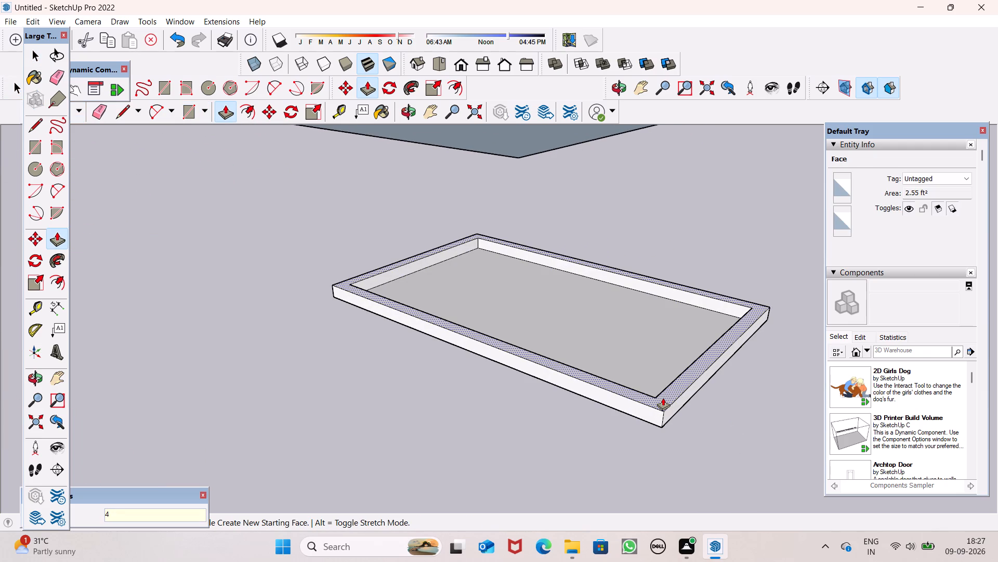
pyautogui.keyDown('ctrl'); pyautogui.moveTo(663, 398); pyautogui.dragTo(664, 397); pyautogui.keyUp('ctrl')
pyautogui.hotkey('shift', '"')
pyautogui.press('Return')
pyautogui.press('space')
# Select the rim's top face and scale it uniformly from one corner to 0.90.
pyautogui.scroll(1, 756, 405)
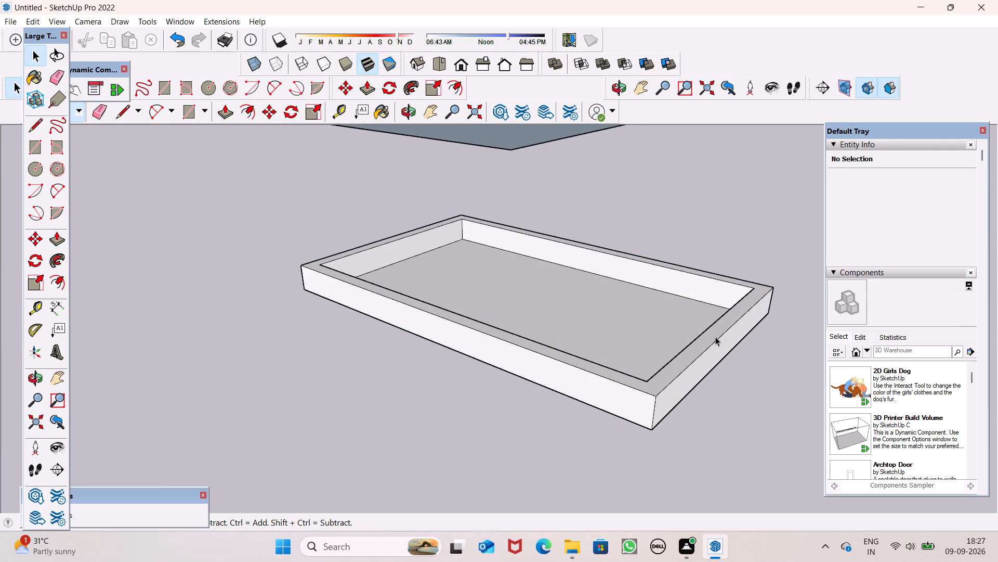
pyautogui.scroll(-14, 715, 337)
pyautogui.scroll(-8, 682, 332)
pyautogui.scroll(3, 688, 339)
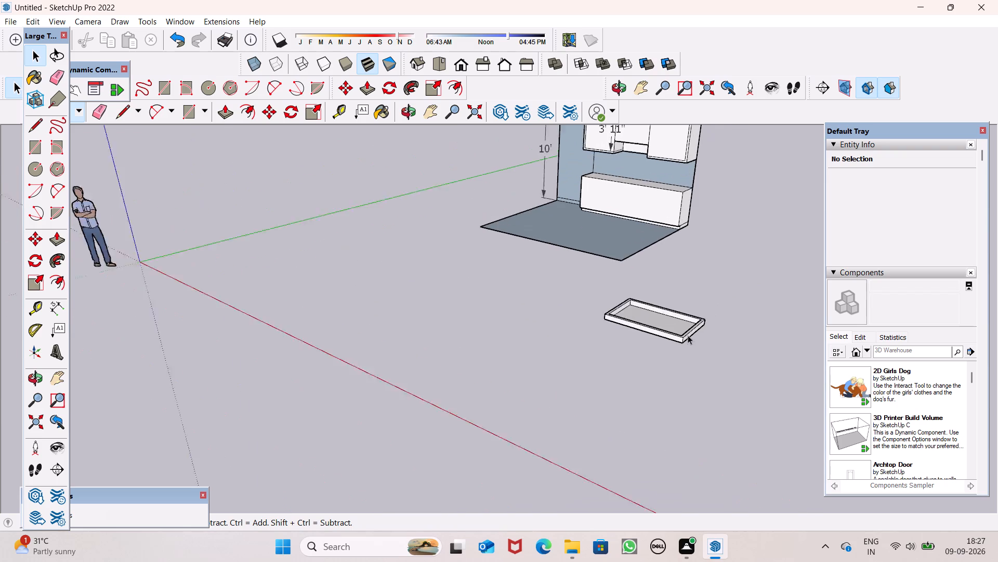
pyautogui.scroll(4, 688, 335)
pyautogui.moveTo(680, 331); pyautogui.dragTo(672, 401, button='middle')
pyautogui.scroll(6, 624, 341)
pyautogui.scroll(-4, 584, 332)
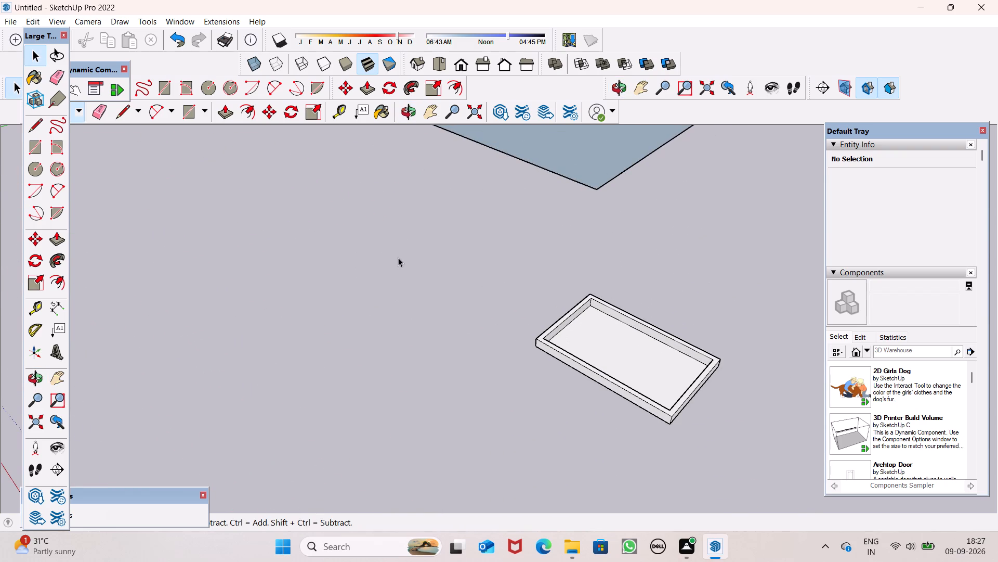
pyautogui.scroll(7, 666, 390)
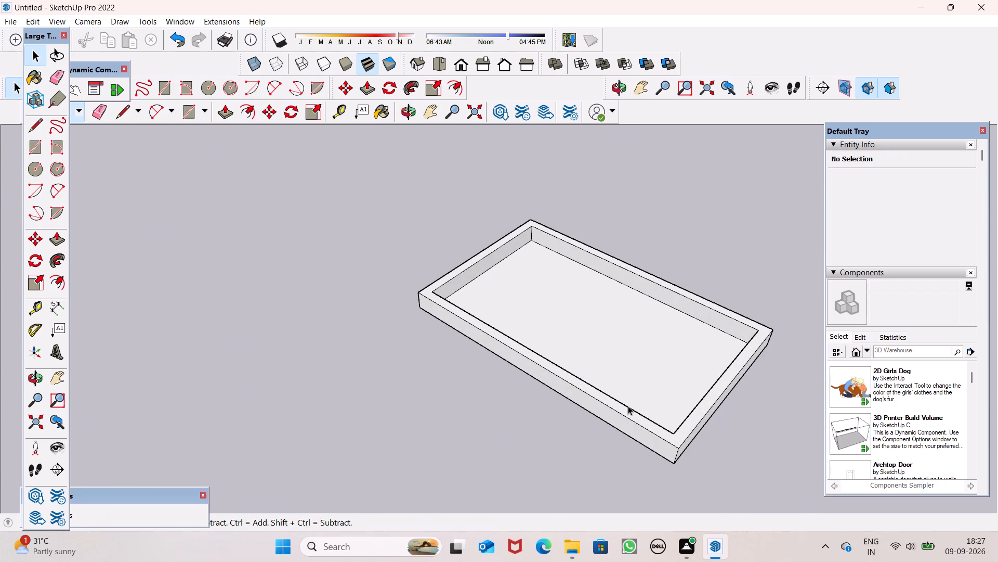
pyautogui.click(627, 407)
pyautogui.doubleClick(627, 409)
pyautogui.click(627, 409)
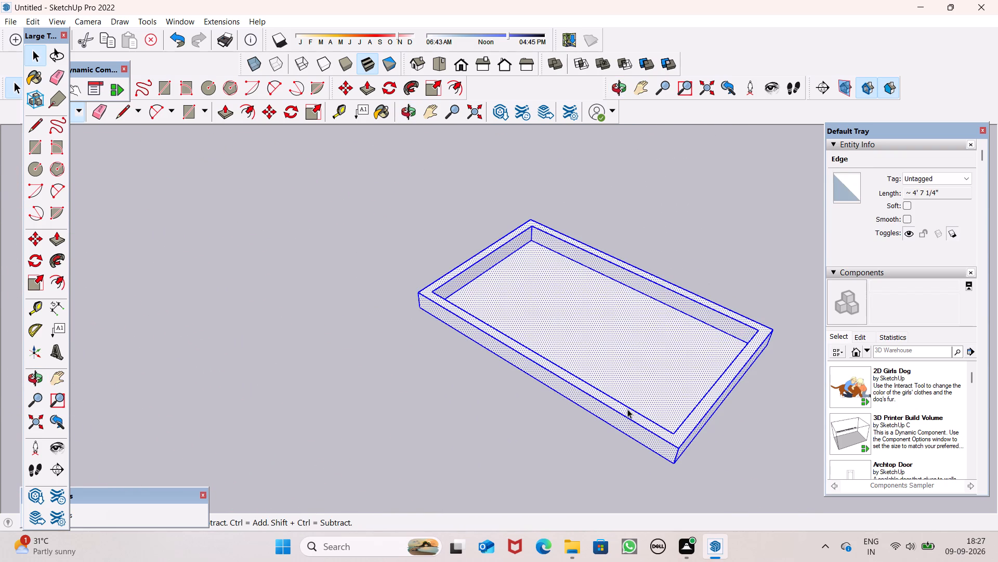
pyautogui.moveTo(586, 449); pyautogui.dragTo(588, 443)
pyautogui.scroll(5, 636, 421)
pyautogui.click(640, 415)
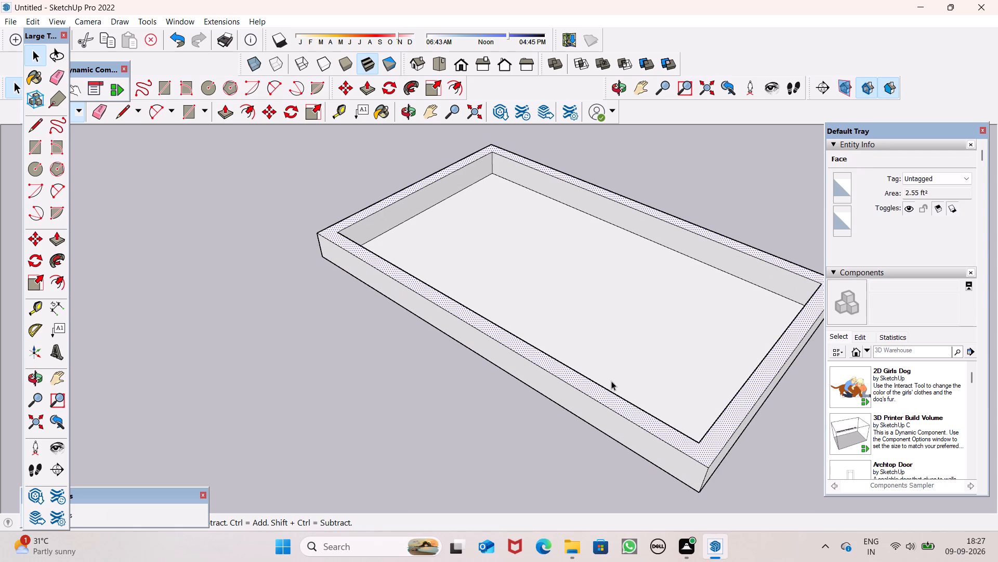
pyautogui.click(428, 99)
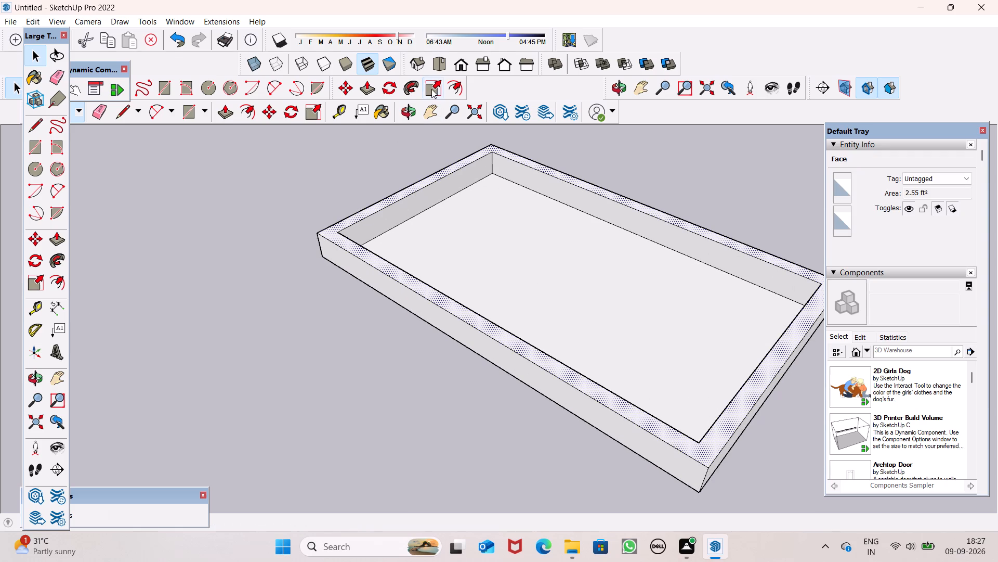
pyautogui.click(431, 89)
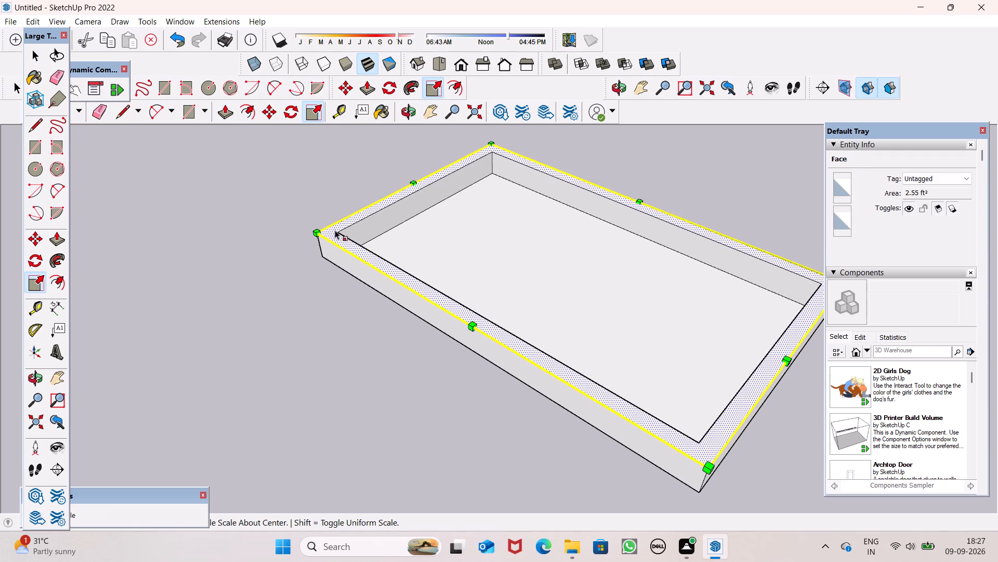
pyautogui.moveTo(319, 232); pyautogui.dragTo(350, 234)
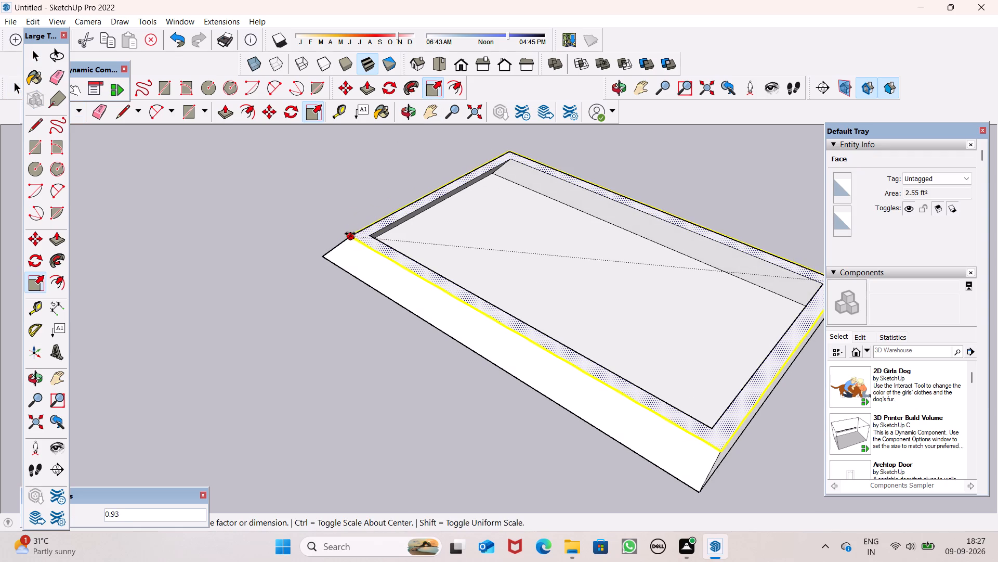
pyautogui.moveTo(350, 234); pyautogui.dragTo(365, 228)
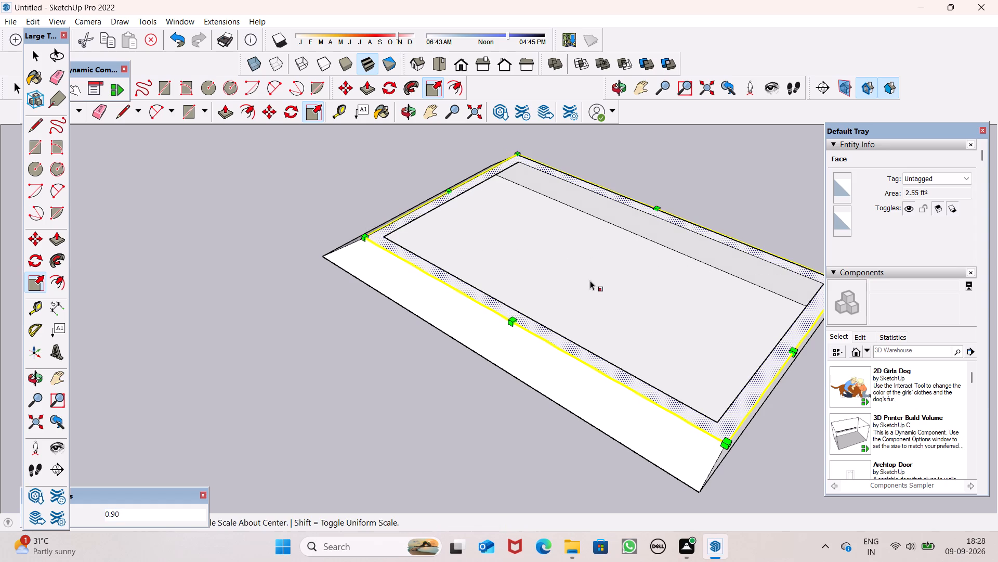
# Scale the rim's top face uniformly from the opposite corner to 0.83, so that side also tapers inward.
pyautogui.scroll(-6, 588, 282)
pyautogui.scroll(4, 755, 282)
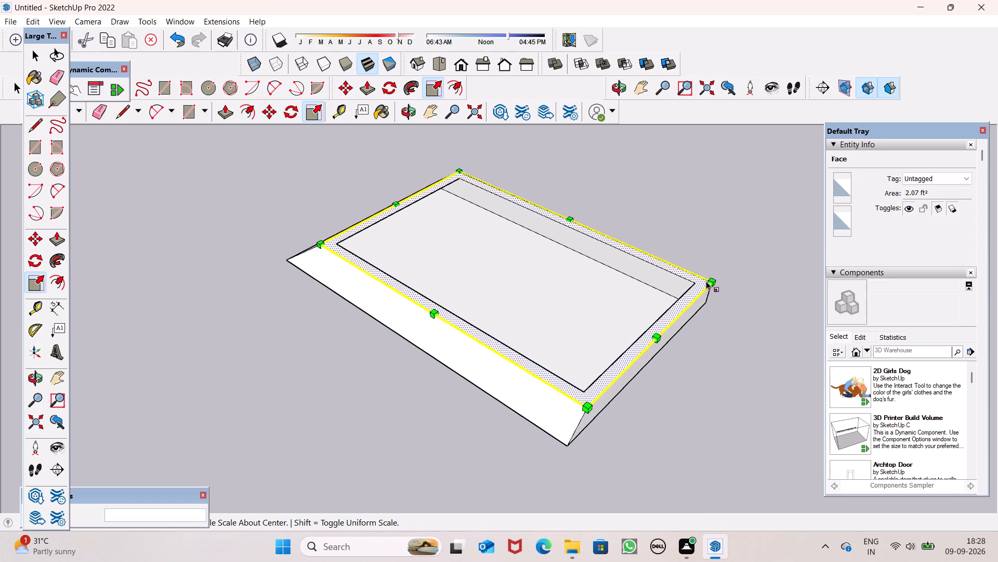
pyautogui.moveTo(712, 278); pyautogui.dragTo(640, 280)
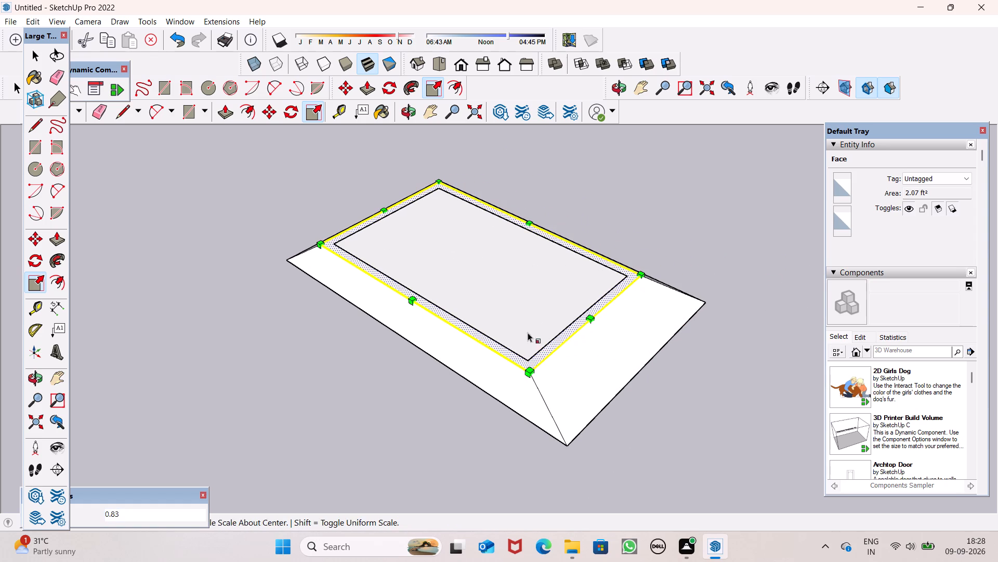
pyautogui.moveTo(530, 373); pyautogui.dragTo(556, 357)
# Narrow the rim's top face by scaling its near long side inward to 0.85, and bring the far long side inward too.
pyautogui.moveTo(406, 295); pyautogui.dragTo(430, 285)
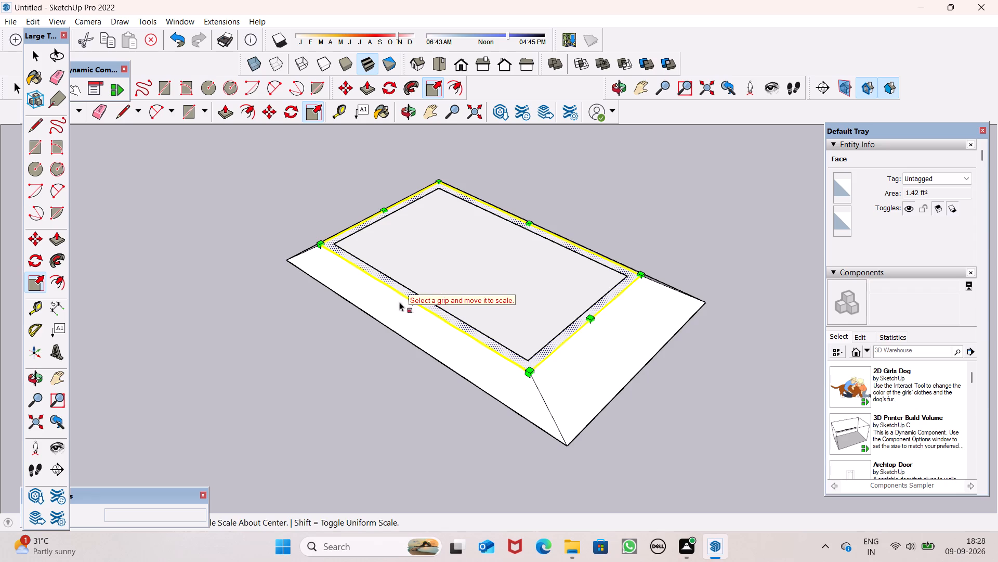
pyautogui.scroll(10, 376, 305)
pyautogui.moveTo(475, 285); pyautogui.dragTo(489, 278)
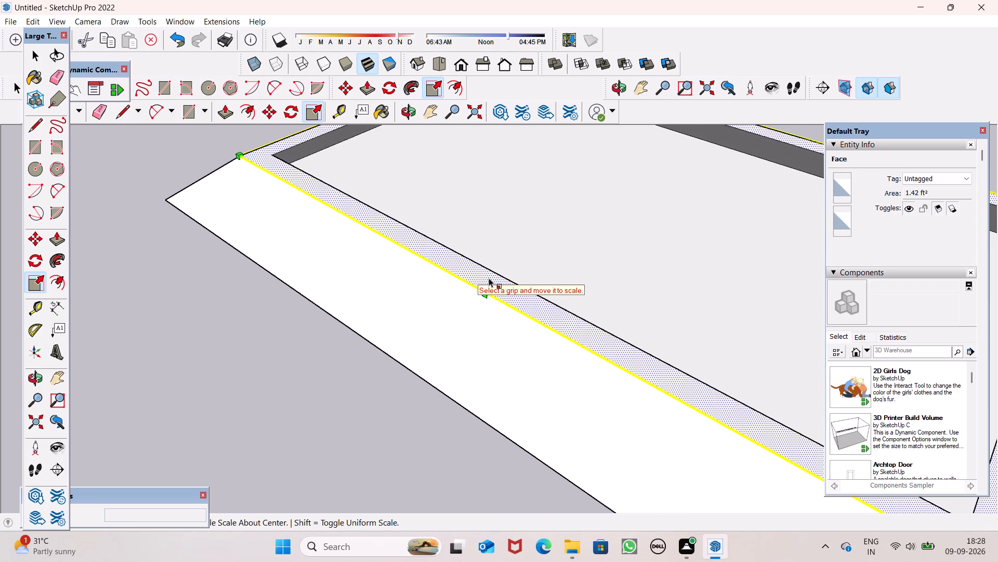
pyautogui.press('space')
pyautogui.scroll(-10, 475, 270)
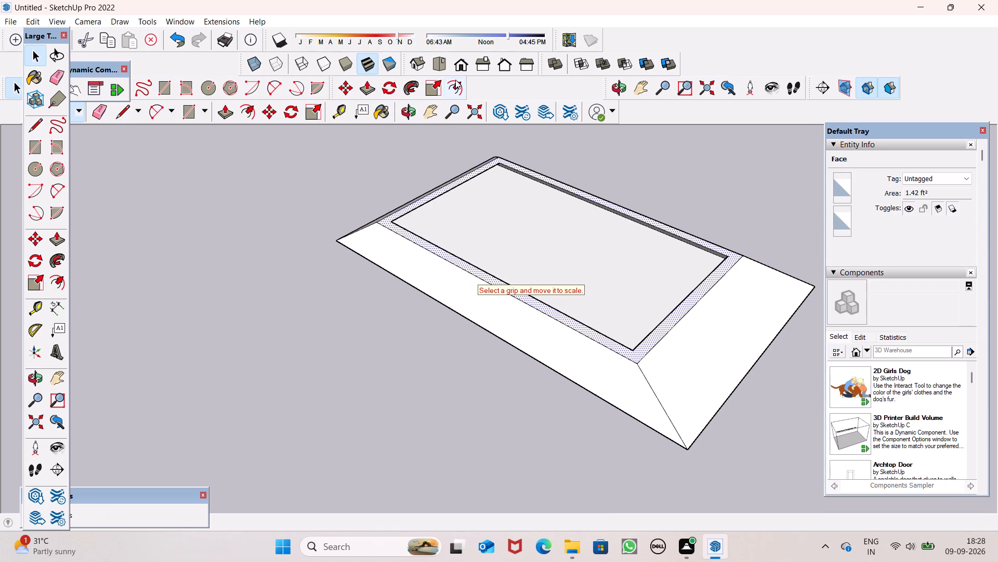
pyautogui.click(436, 82)
pyautogui.scroll(4, 468, 269)
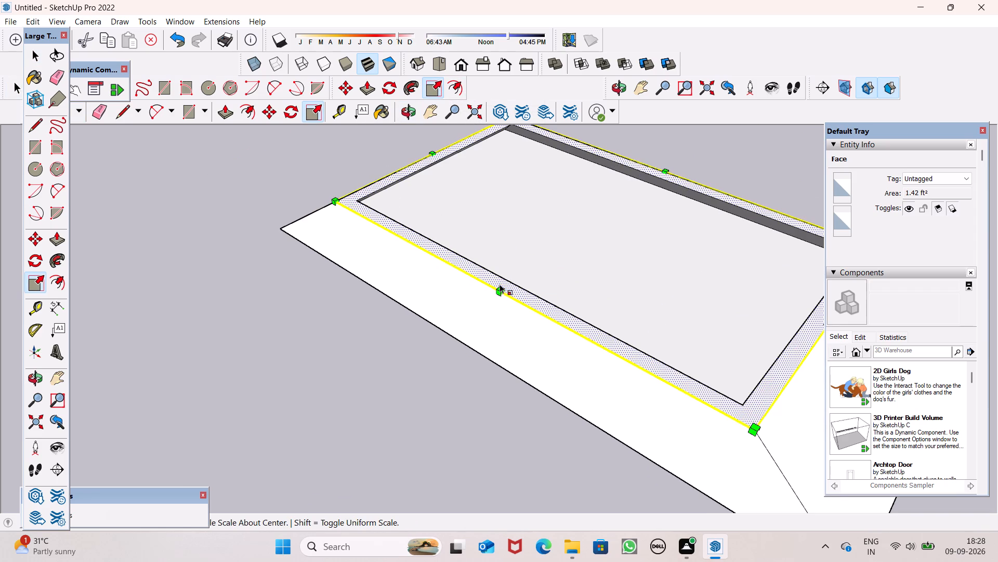
pyautogui.moveTo(500, 293); pyautogui.dragTo(537, 272)
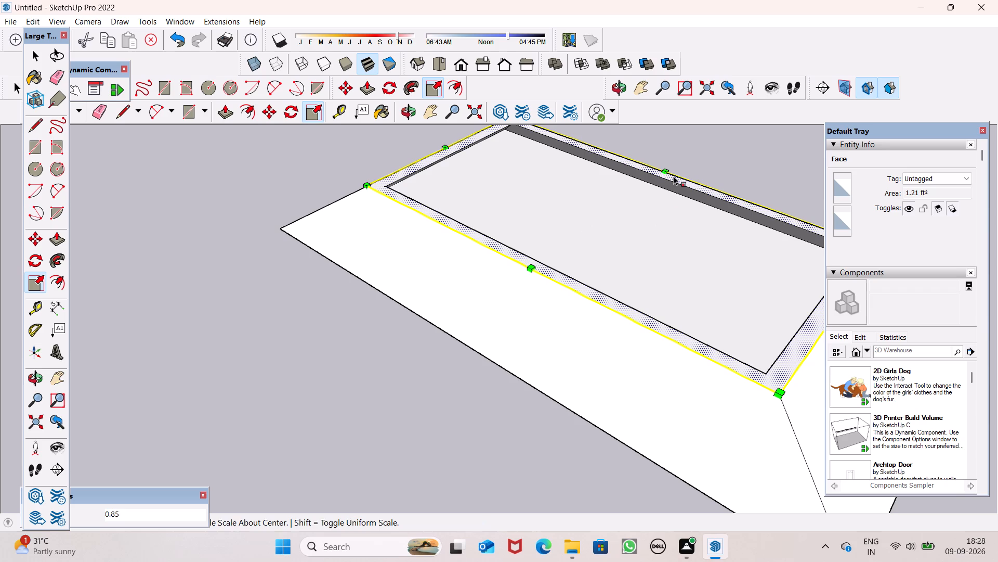
pyautogui.moveTo(662, 169); pyautogui.dragTo(660, 212)
pyautogui.press('space')
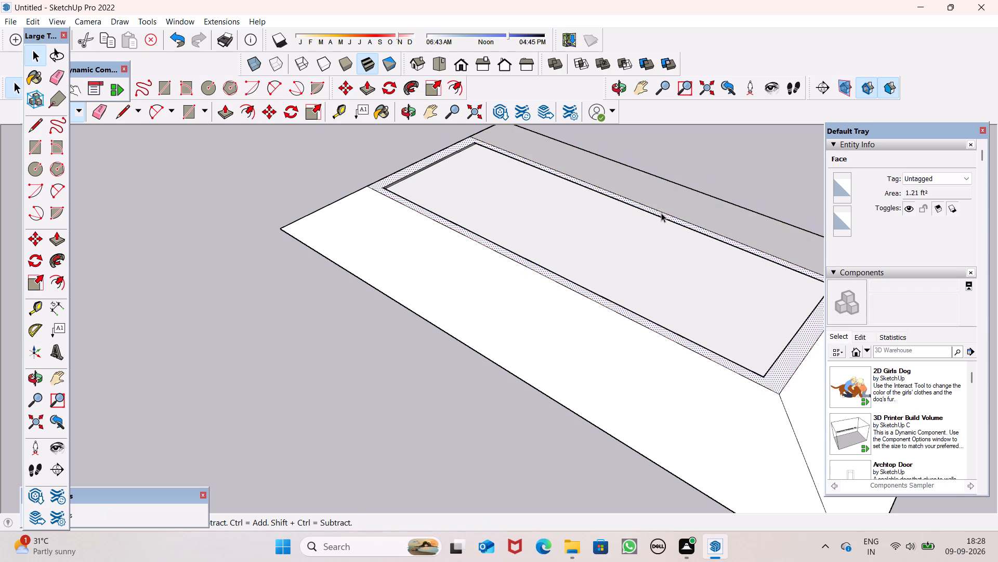
# Draw a short line along the rim's inner edge from its corner to close the top opening with a face.
pyautogui.scroll(-8, 651, 237)
pyautogui.scroll(1, 569, 203)
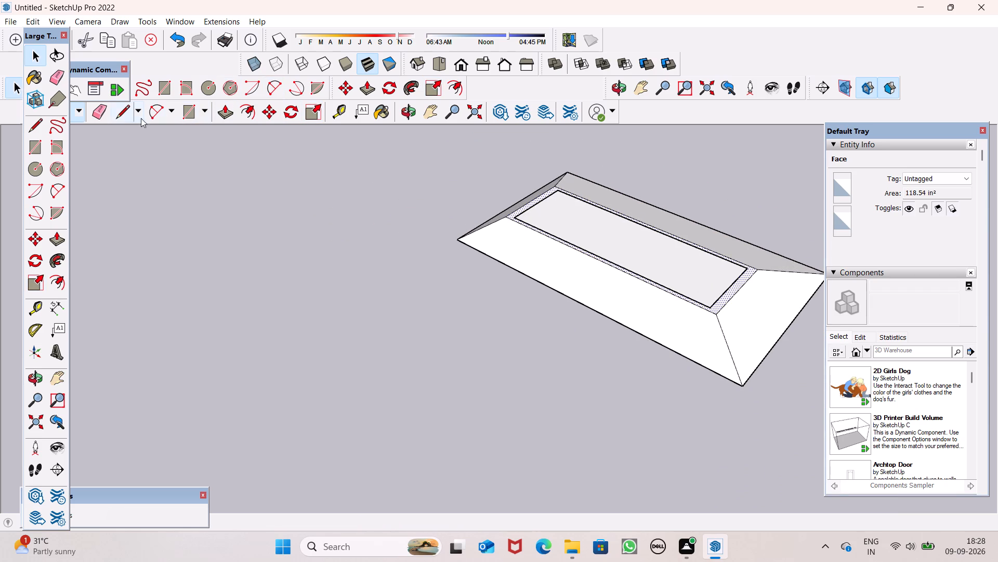
pyautogui.click(131, 116)
pyautogui.scroll(8, 552, 198)
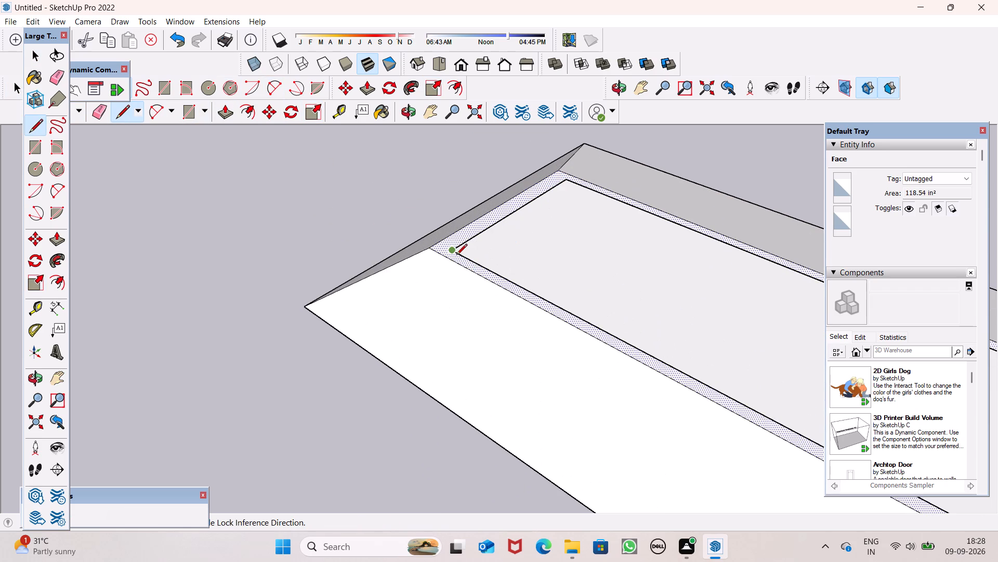
pyautogui.click(456, 253)
pyautogui.click(464, 240)
pyautogui.scroll(-7, 514, 237)
pyautogui.press('space')
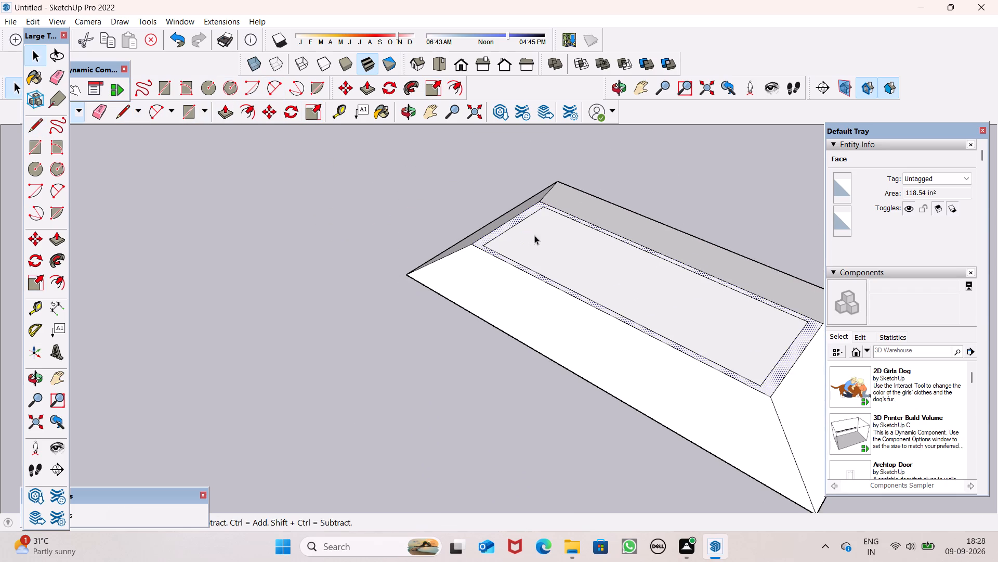
# Examine the tapered piece from above, from the side and from below against the kitchen.
pyautogui.scroll(-1, 535, 234)
pyautogui.press('space')
pyautogui.scroll(1, 536, 234)
pyautogui.scroll(-2, 537, 234)
pyautogui.middleClick(662, 306)
pyautogui.scroll(-10, 662, 306)
pyautogui.moveTo(682, 330); pyautogui.dragTo(712, 176, button='middle')
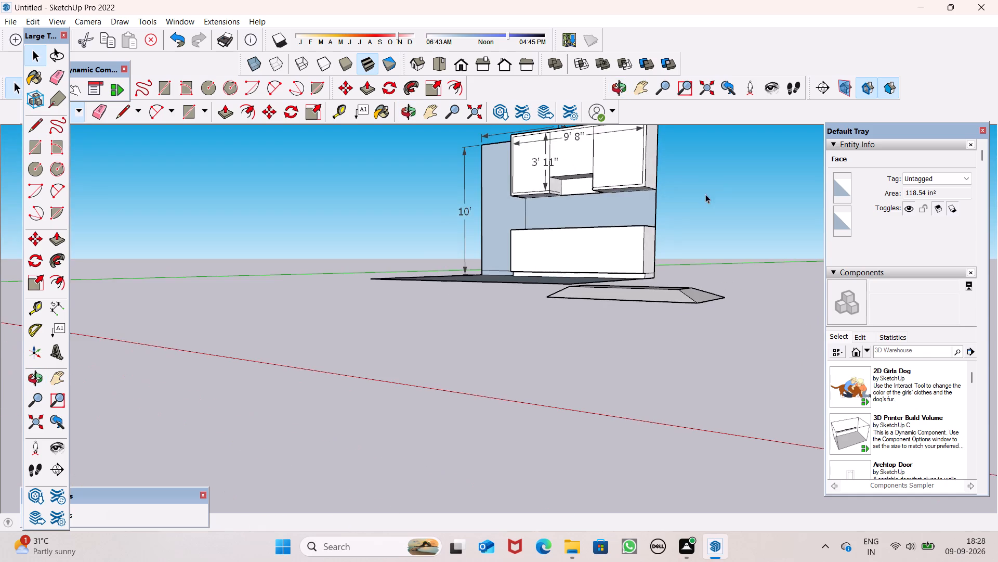
pyautogui.scroll(8, 560, 316)
pyautogui.scroll(-1, 648, 310)
pyautogui.moveTo(648, 310); pyautogui.dragTo(666, 138, button='middle')
pyautogui.scroll(1, 332, 290)
pyautogui.scroll(-6, 393, 314)
pyautogui.scroll(-8, 492, 322)
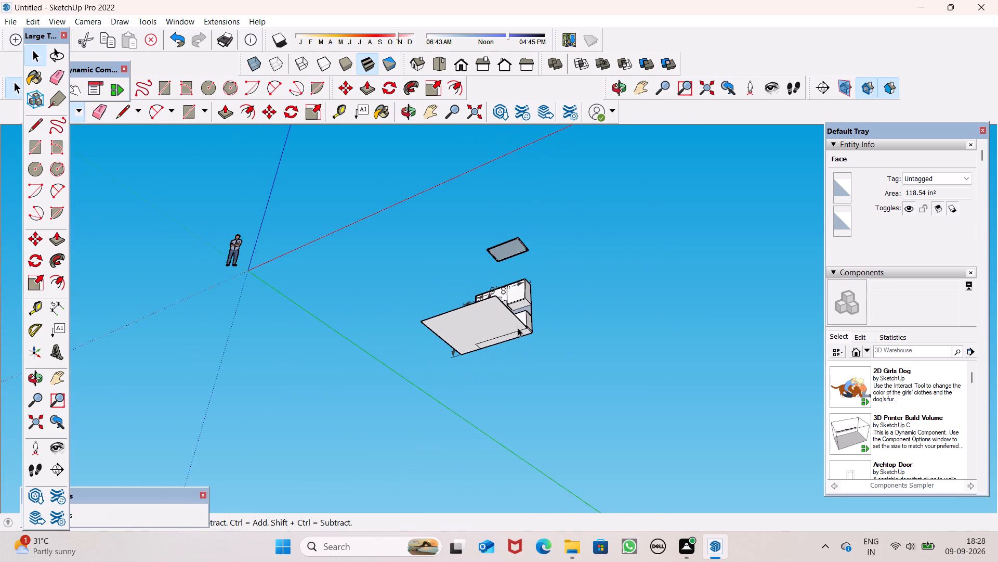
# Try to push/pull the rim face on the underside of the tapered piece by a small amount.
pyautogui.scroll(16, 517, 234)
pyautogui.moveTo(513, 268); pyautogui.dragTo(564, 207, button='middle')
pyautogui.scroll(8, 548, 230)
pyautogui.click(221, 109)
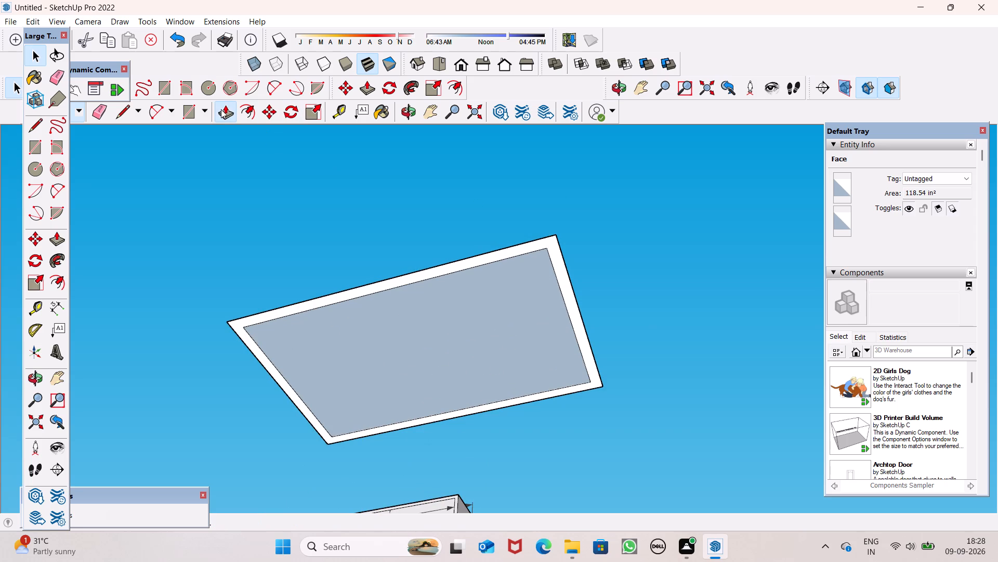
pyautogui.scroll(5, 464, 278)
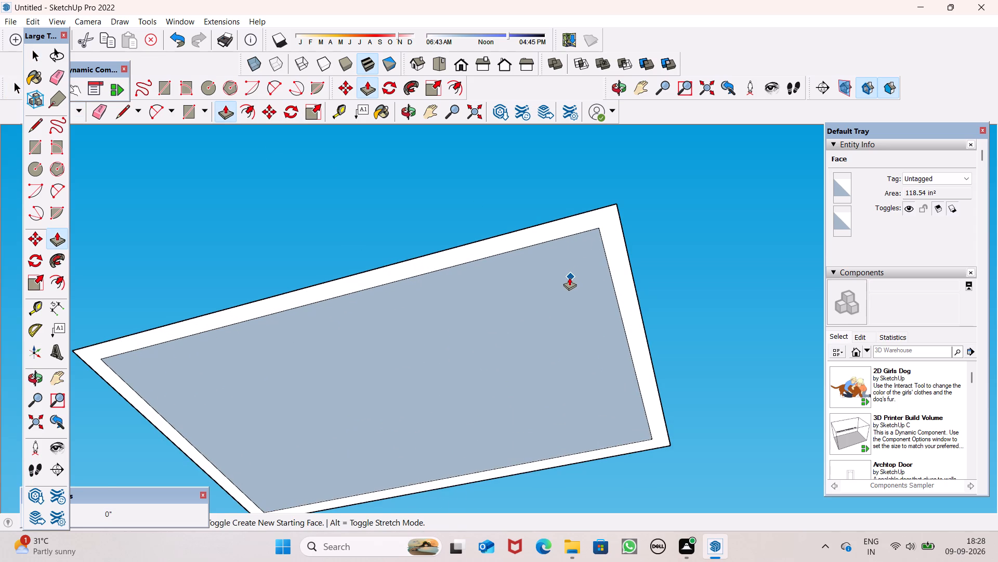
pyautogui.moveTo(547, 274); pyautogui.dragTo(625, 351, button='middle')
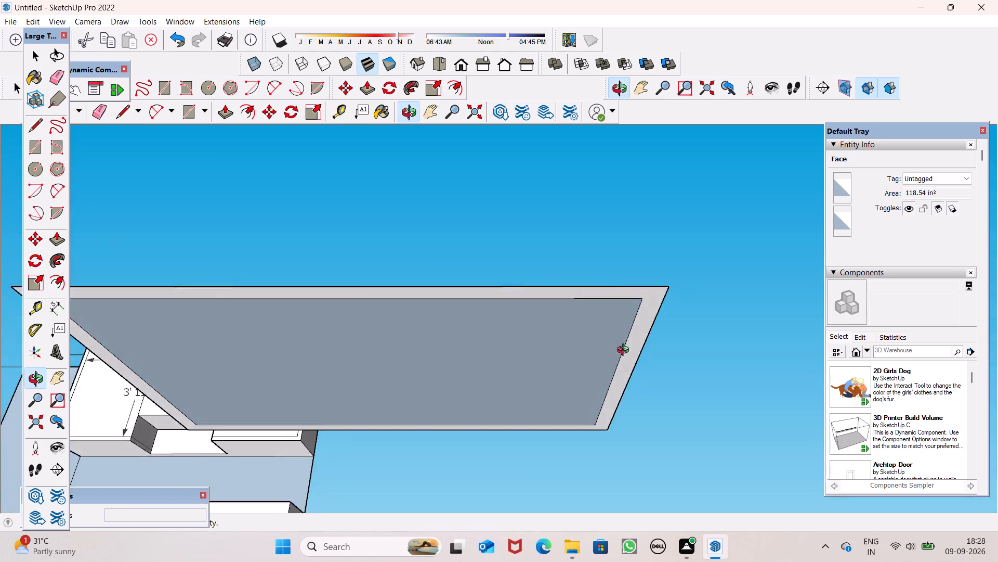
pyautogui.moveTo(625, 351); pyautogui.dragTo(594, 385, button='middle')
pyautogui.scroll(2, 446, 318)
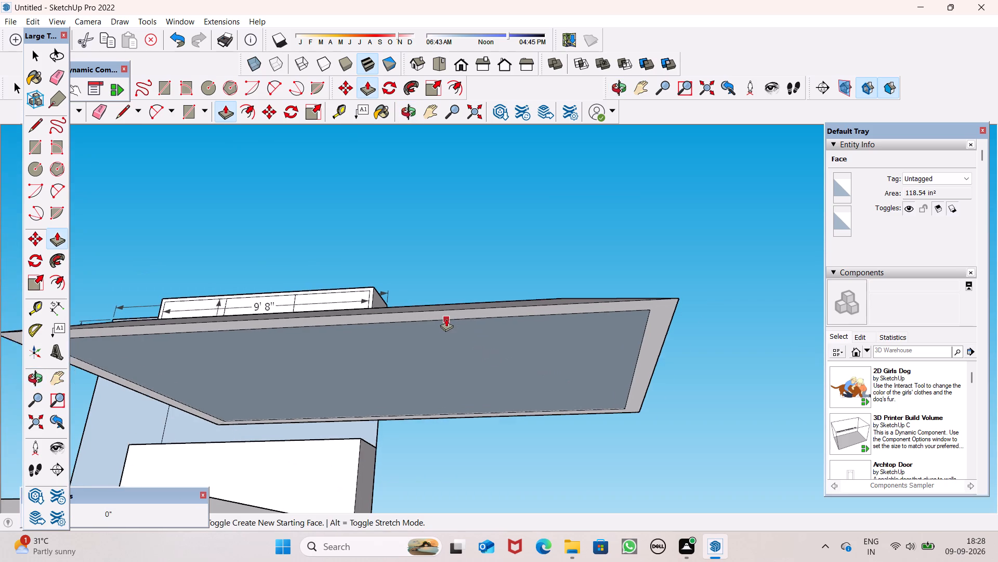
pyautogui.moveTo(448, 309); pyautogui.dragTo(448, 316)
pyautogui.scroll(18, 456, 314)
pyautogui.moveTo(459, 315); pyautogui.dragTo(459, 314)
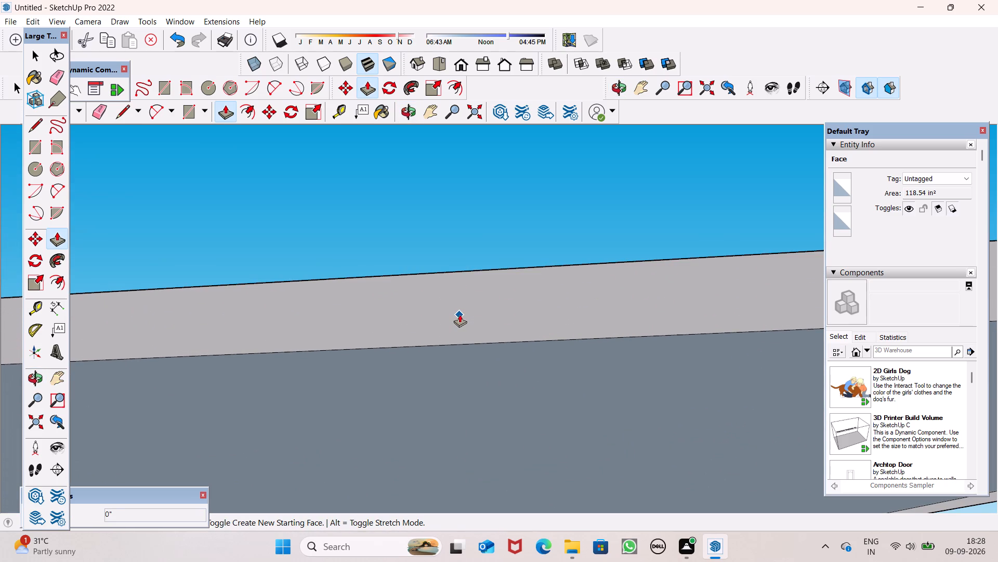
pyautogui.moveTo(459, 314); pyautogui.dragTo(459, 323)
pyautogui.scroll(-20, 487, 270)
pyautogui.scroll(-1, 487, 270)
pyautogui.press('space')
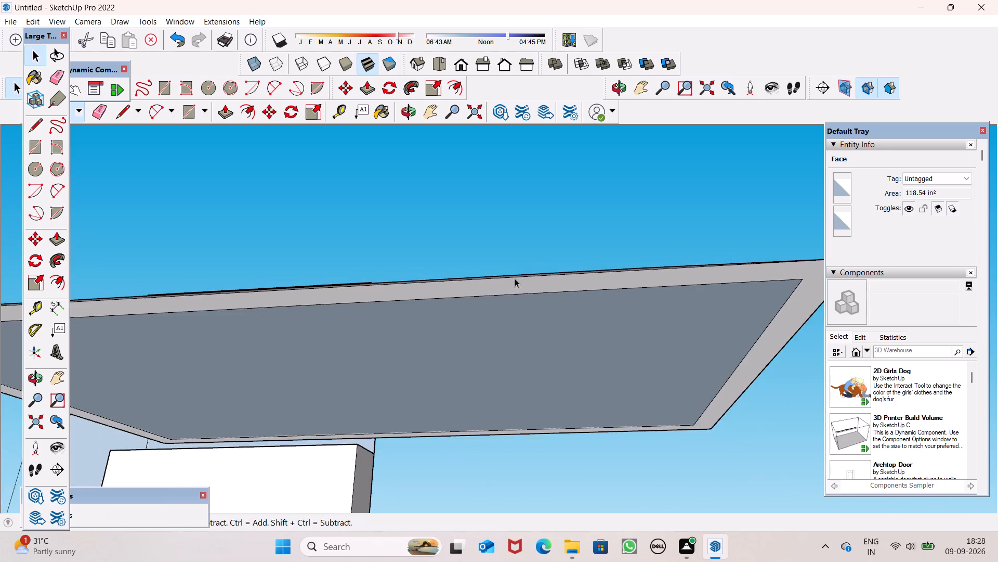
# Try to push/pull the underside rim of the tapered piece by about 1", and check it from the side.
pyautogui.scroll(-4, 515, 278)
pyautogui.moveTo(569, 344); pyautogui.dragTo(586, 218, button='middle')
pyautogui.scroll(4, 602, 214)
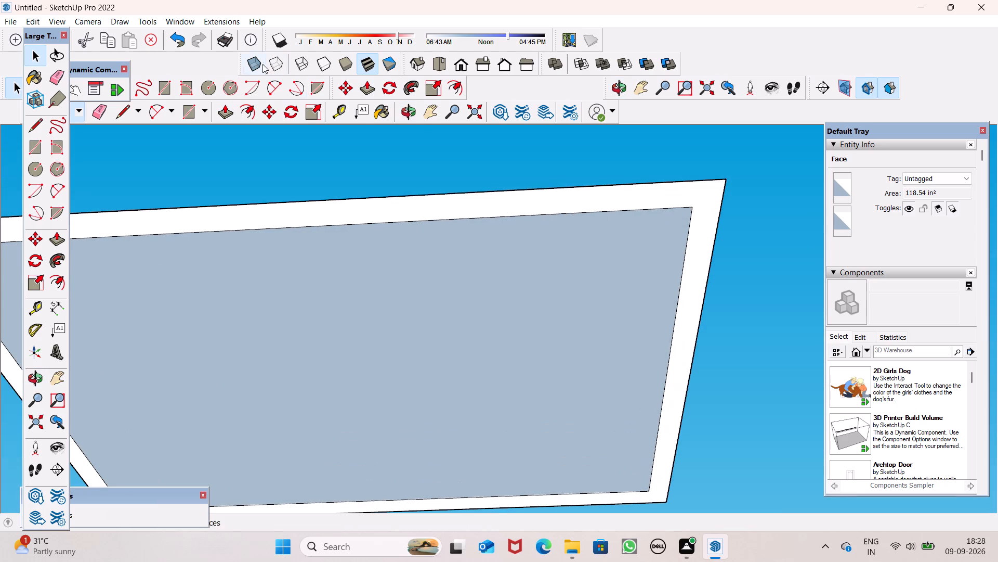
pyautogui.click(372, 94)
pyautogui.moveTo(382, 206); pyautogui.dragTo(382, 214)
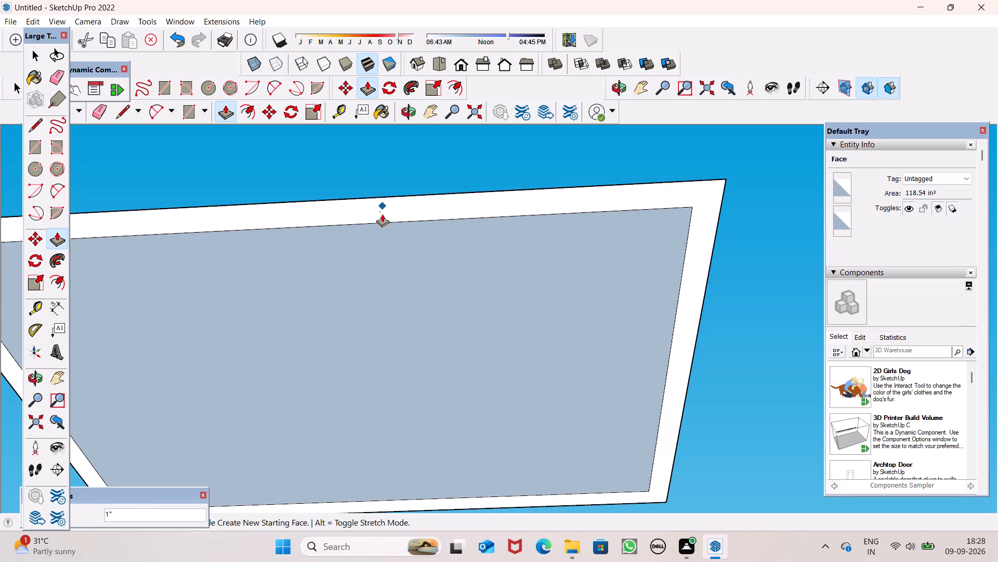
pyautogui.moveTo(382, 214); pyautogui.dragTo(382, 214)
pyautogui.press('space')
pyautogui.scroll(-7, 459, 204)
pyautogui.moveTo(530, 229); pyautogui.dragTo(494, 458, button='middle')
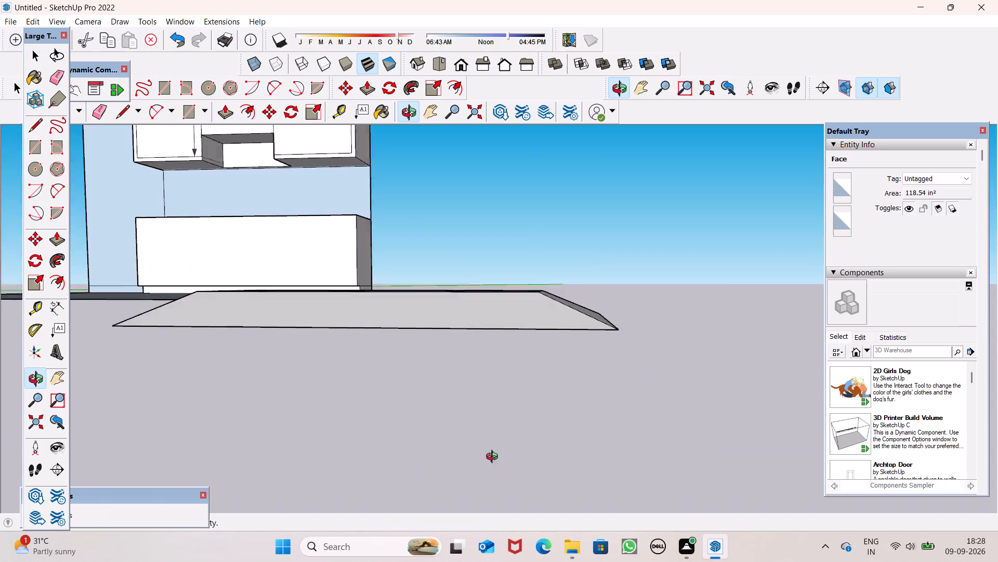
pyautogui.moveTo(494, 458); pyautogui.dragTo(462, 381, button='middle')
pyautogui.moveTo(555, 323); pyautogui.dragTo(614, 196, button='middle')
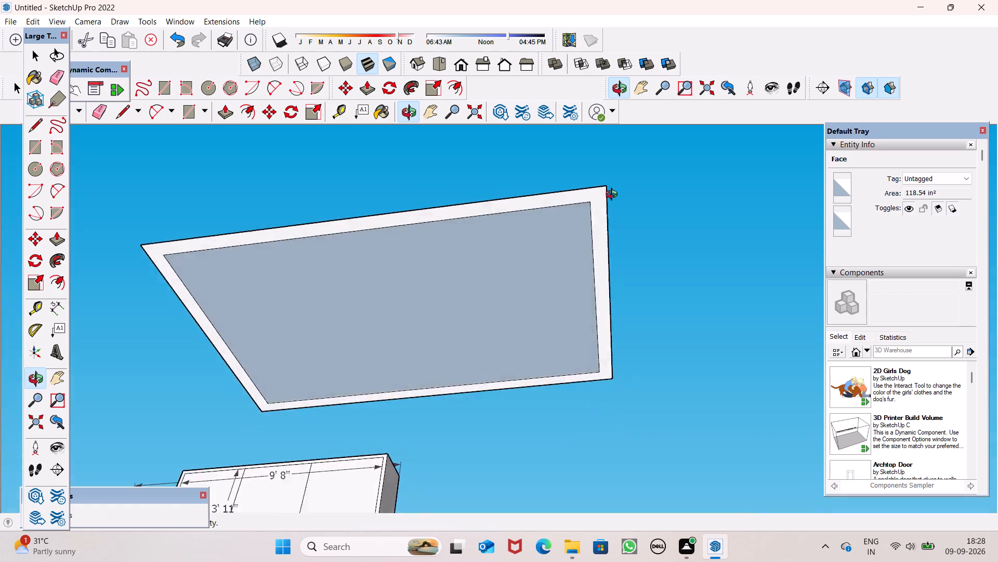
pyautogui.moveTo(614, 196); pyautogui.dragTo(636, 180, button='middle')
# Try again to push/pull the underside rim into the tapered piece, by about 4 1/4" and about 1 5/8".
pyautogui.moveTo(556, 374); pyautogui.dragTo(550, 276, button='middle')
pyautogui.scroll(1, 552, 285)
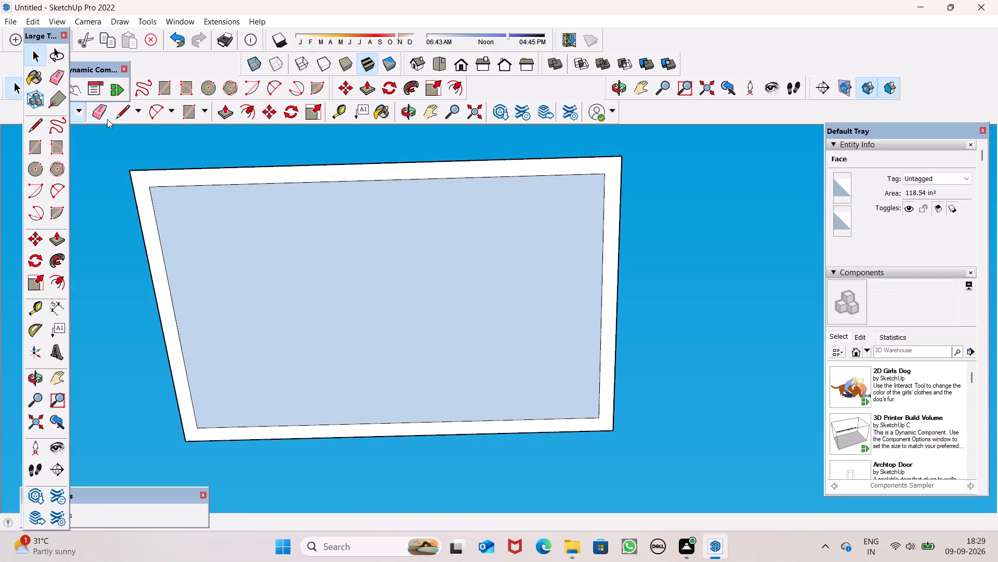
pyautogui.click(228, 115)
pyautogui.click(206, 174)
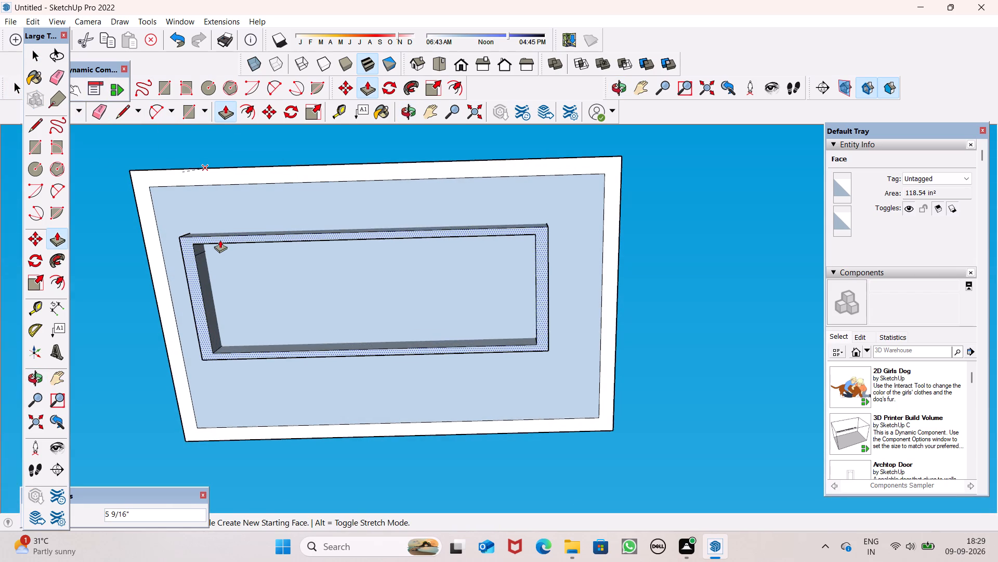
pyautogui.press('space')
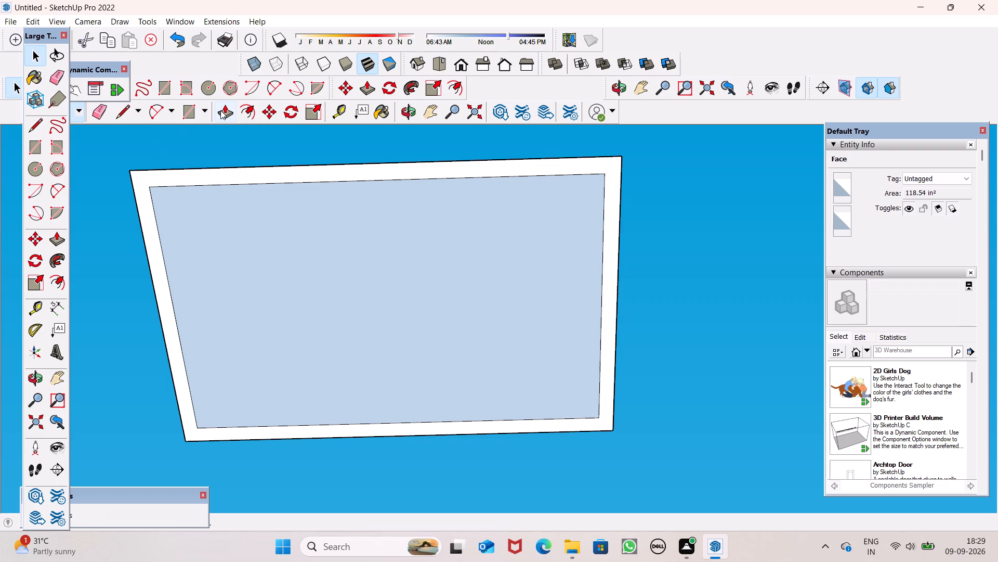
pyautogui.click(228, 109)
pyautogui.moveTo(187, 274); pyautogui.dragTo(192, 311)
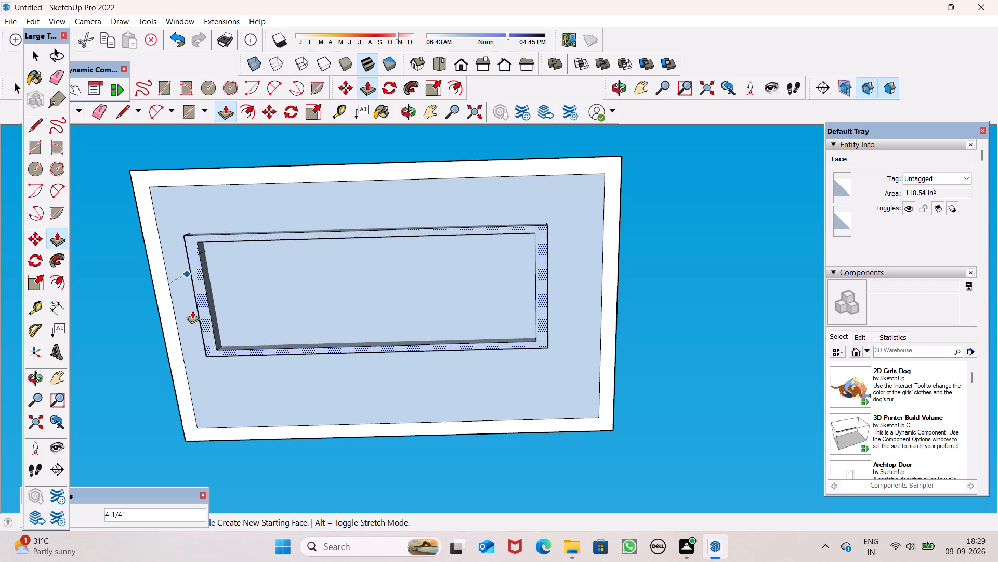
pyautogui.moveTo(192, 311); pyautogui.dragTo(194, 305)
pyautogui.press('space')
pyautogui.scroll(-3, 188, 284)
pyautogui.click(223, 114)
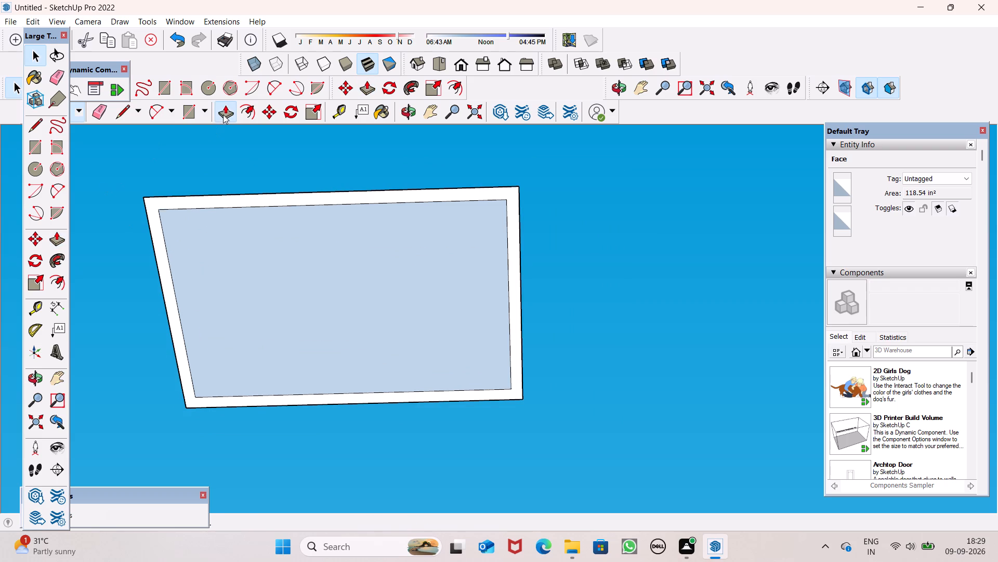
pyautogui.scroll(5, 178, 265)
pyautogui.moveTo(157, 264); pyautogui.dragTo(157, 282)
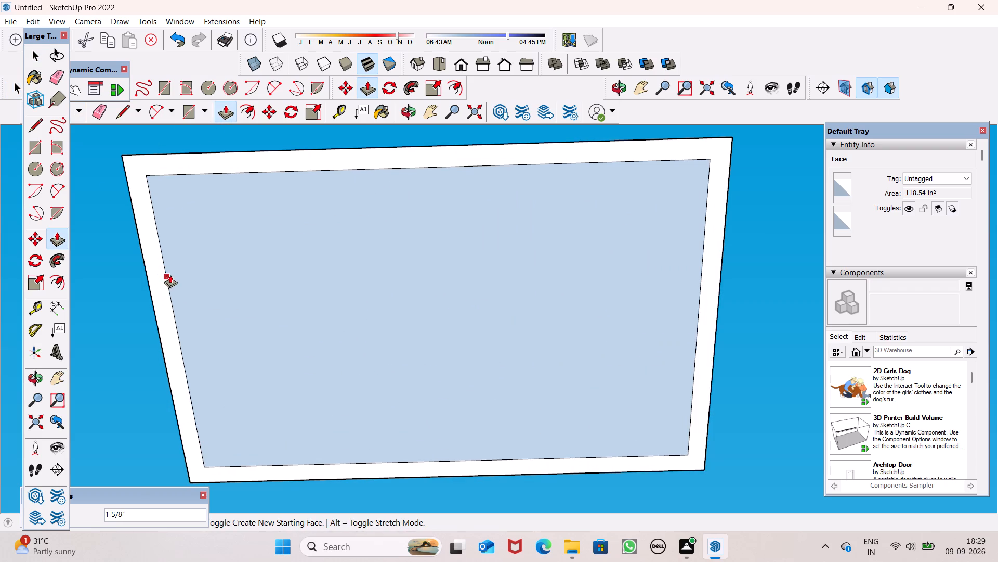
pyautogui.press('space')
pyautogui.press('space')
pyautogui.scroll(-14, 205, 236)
# Examine the tapered piece from the side and from above to check its rim and inner opening.
pyautogui.moveTo(275, 301); pyautogui.dragTo(313, 561, button='middle')
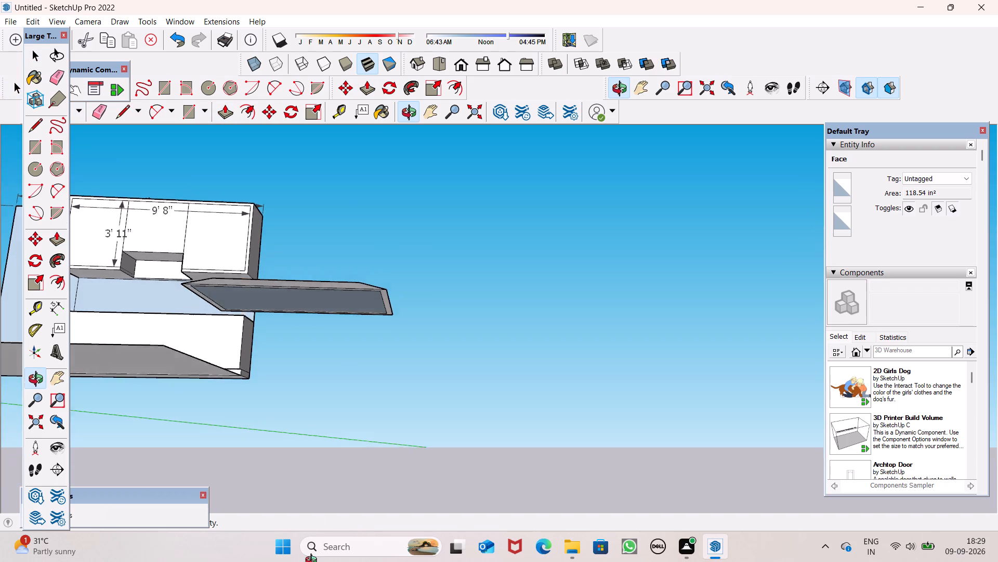
pyautogui.moveTo(313, 561); pyautogui.dragTo(313, 557, button='middle')
pyautogui.moveTo(251, 300); pyautogui.dragTo(264, 363, button='middle')
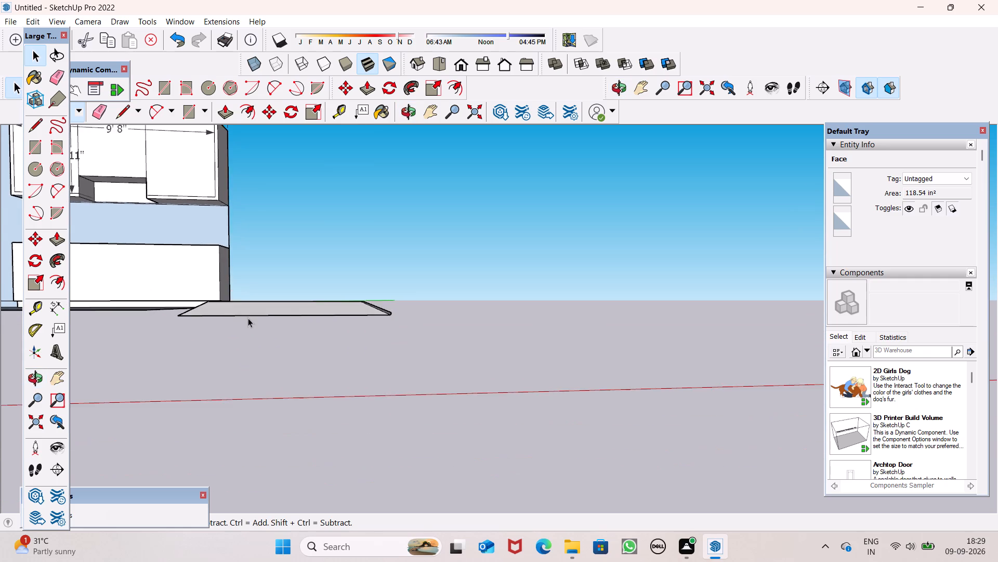
pyautogui.scroll(5, 248, 310)
pyautogui.moveTo(253, 308); pyautogui.dragTo(264, 369, button='middle')
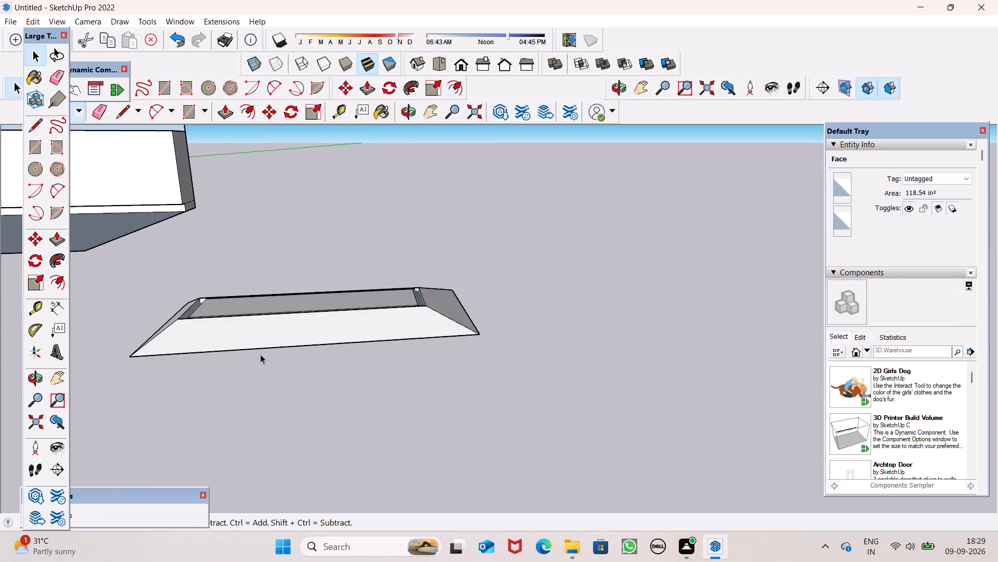
pyautogui.scroll(8, 260, 354)
pyautogui.scroll(-3, 237, 330)
pyautogui.moveTo(244, 308); pyautogui.dragTo(259, 407, button='middle')
pyautogui.scroll(-1, 259, 405)
# Undo the underside push/pull attempts, the line closing the top opening, and the last inward scaling of the rim's long side.
pyautogui.hotkey('ctrl', 'z')
pyautogui.hotkey('ctrl', 'z')
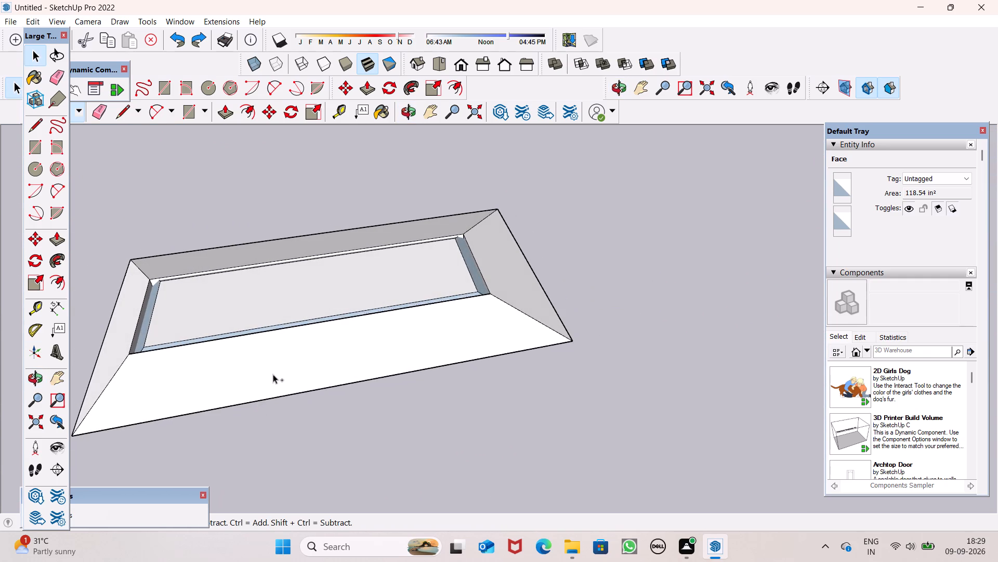
pyautogui.hotkey('ctrl', 'z')
pyautogui.hotkey('ctrl', 'z')
pyautogui.hotkey('ctrl', 'z')
pyautogui.hotkey('ctrl', 'z')
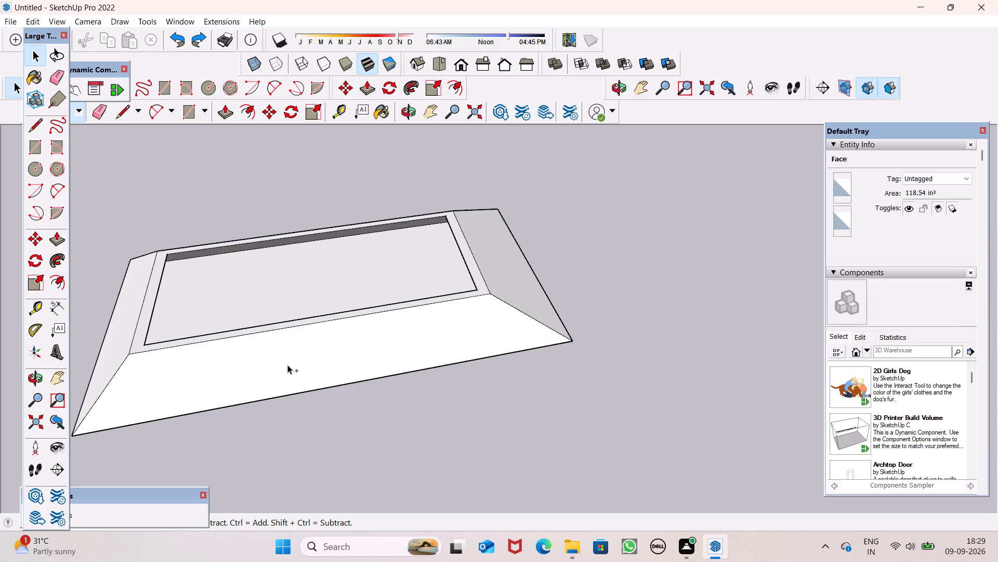
pyautogui.hotkey('ctrl', 'z')
pyautogui.hotkey('ctrl', 'z')
# Scale the rim's top face outward to 1.12 at its near long side and to 1.04 at one short side.
pyautogui.doubleClick(304, 344)
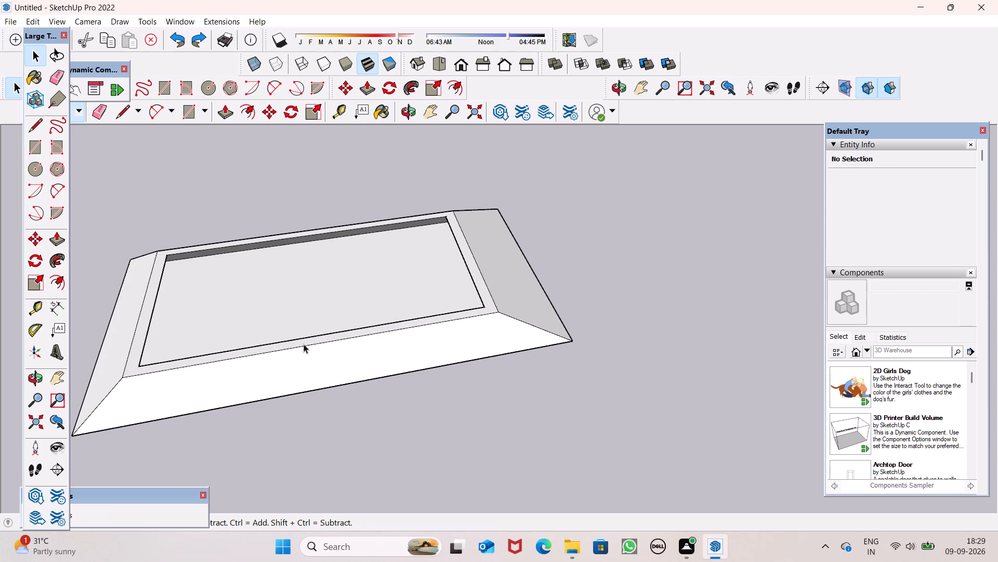
pyautogui.click(428, 79)
pyautogui.moveTo(322, 343); pyautogui.dragTo(320, 361)
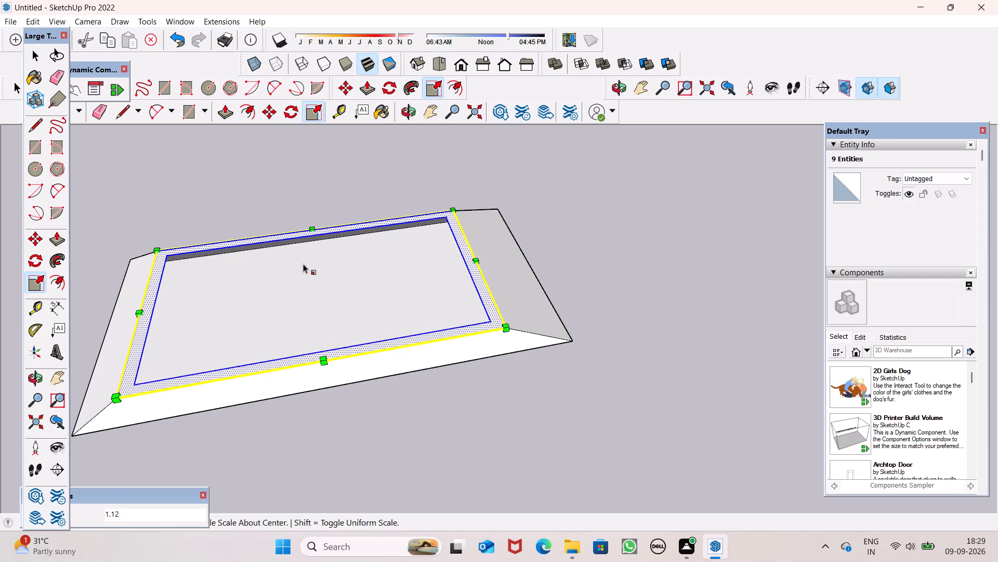
pyautogui.scroll(-3, 308, 261)
pyautogui.scroll(2, 244, 230)
pyautogui.scroll(4, 169, 342)
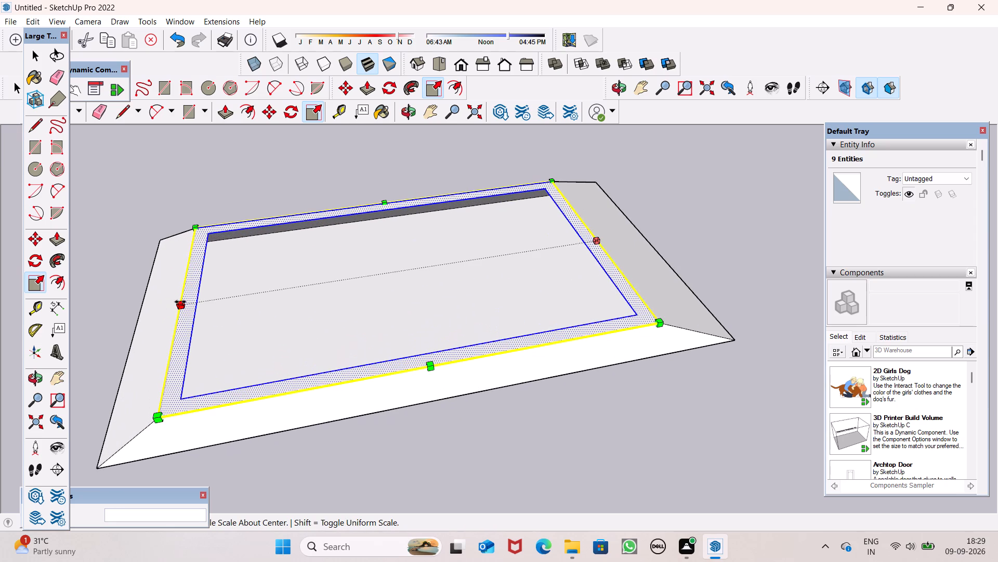
pyautogui.moveTo(181, 302); pyautogui.dragTo(163, 300)
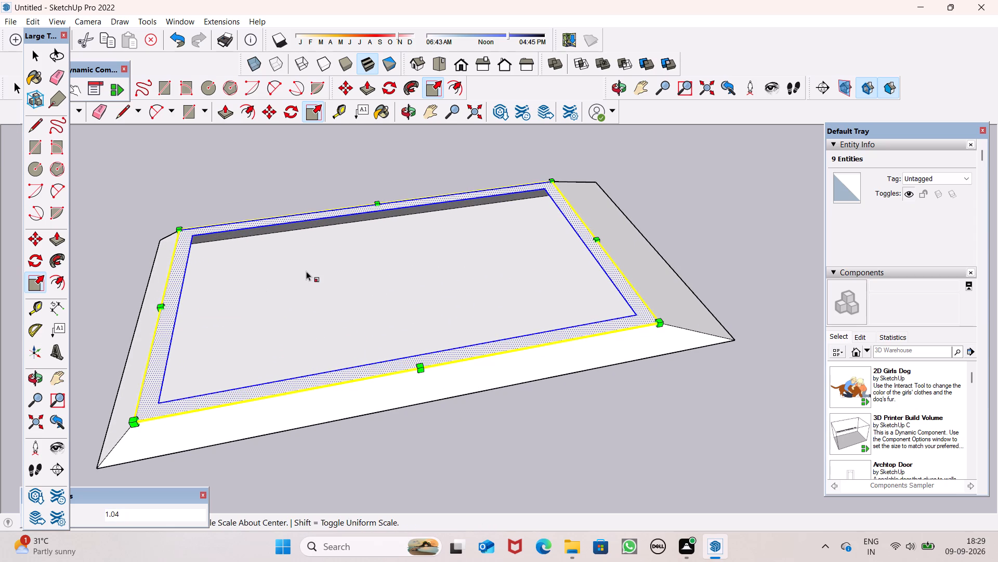
pyautogui.press('space')
# Draw a short line about 1 5/8" along the rim's inner edge from its corner to close the top opening with a face.
pyautogui.click(130, 115)
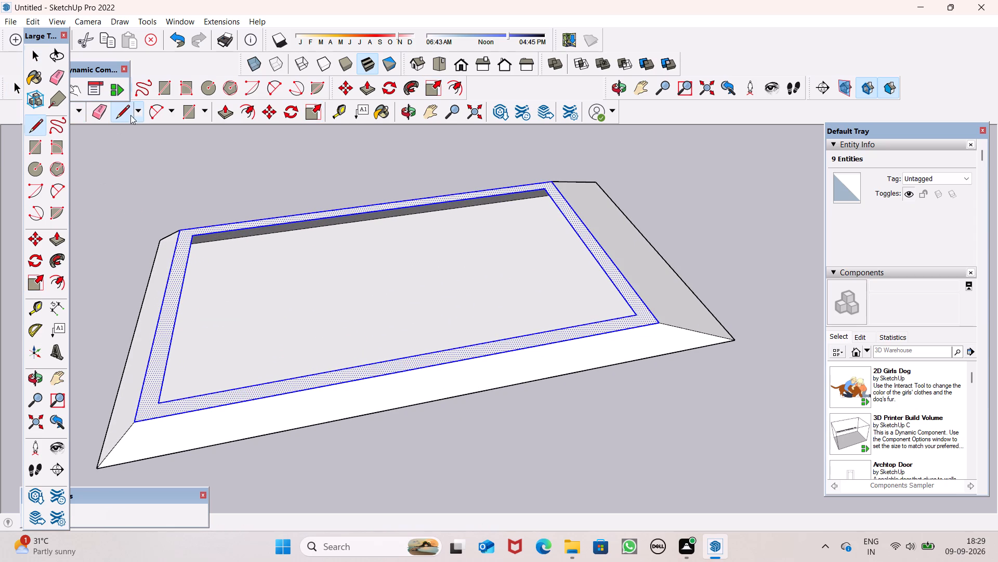
pyautogui.click(157, 401)
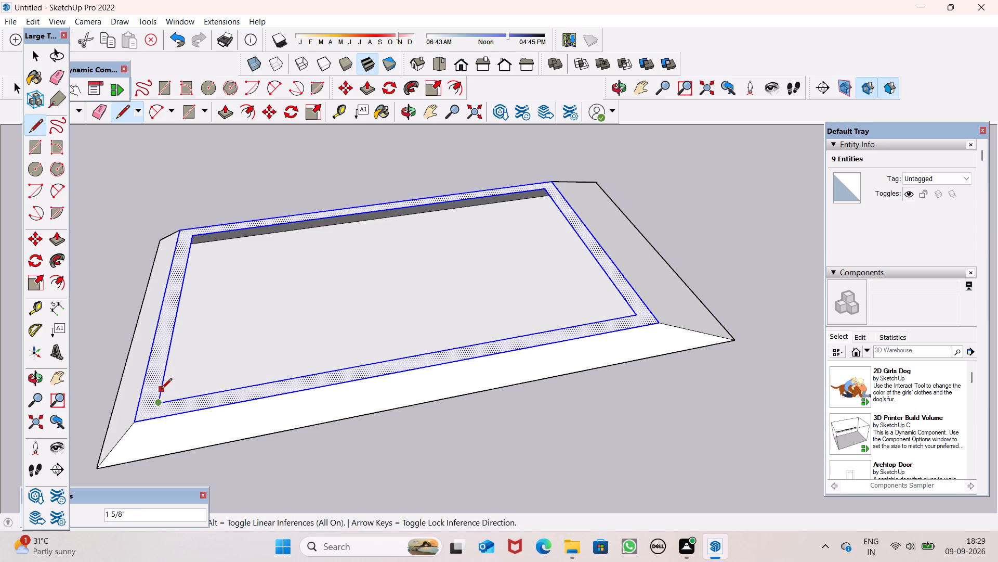
pyautogui.click(161, 390)
pyautogui.press('space')
pyautogui.press('space')
pyautogui.scroll(-5, 300, 306)
# Select all the connected geometry of the tapered piece and make it a group.
pyautogui.click(399, 412)
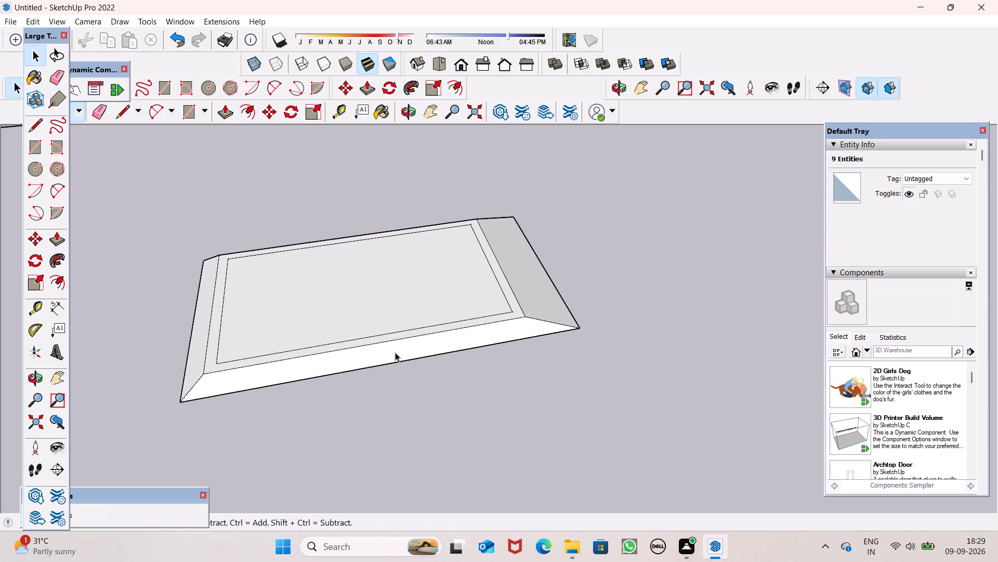
pyautogui.click(395, 352)
pyautogui.tripleClick(393, 345)
pyautogui.click(396, 339)
pyautogui.tripleClick(396, 338)
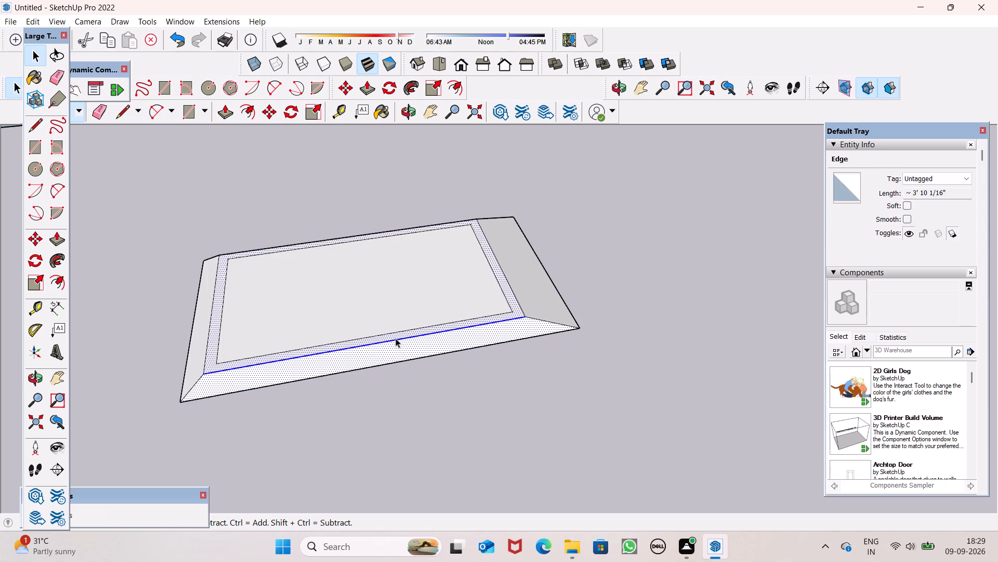
pyautogui.rightClick(396, 338)
pyautogui.click(446, 247)
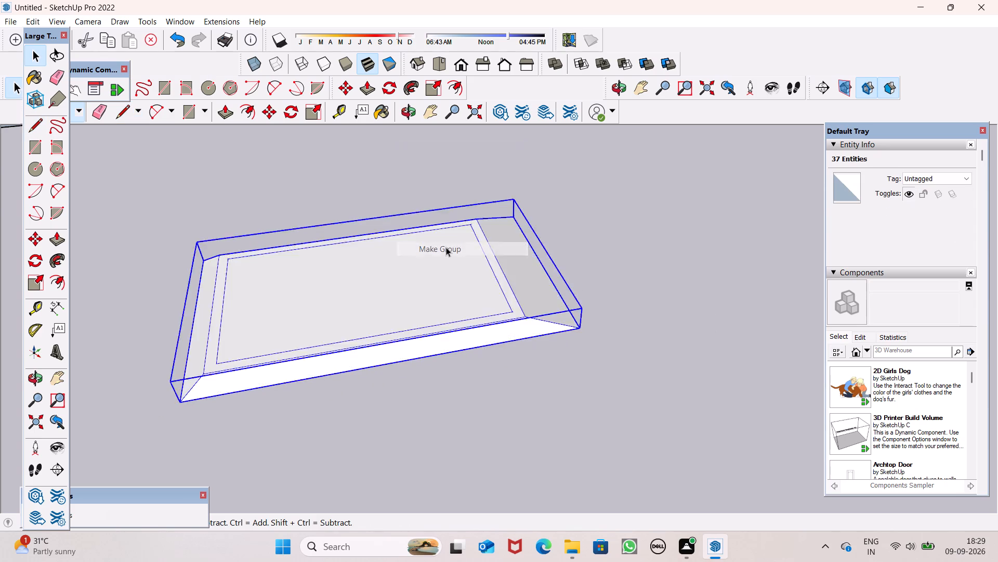
# Move the grouped tapered piece over to the kitchen, in front of the base cabinets.
pyautogui.scroll(-16, 446, 247)
pyautogui.moveTo(415, 275); pyautogui.dragTo(443, 159, button='middle')
pyautogui.scroll(3, 432, 172)
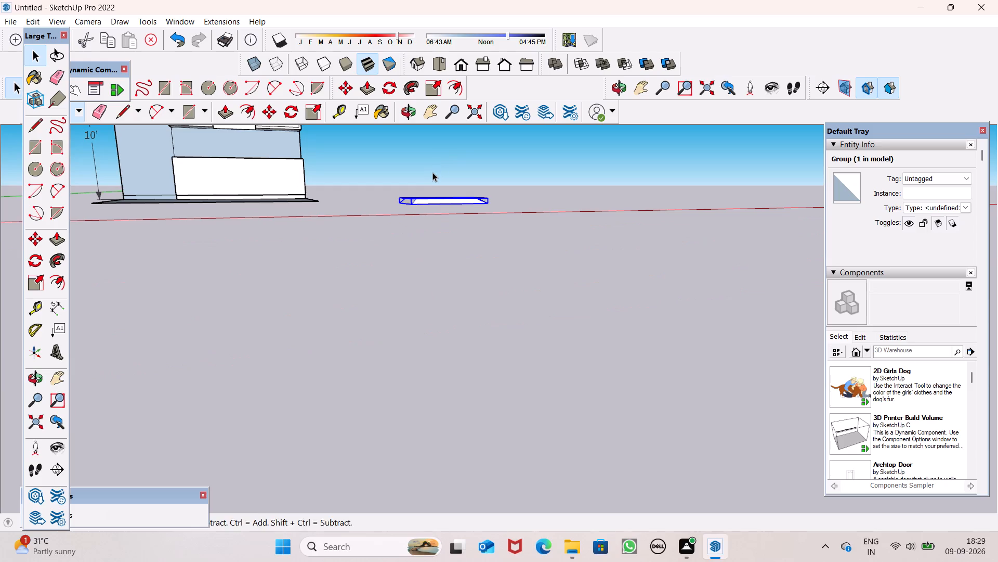
pyautogui.scroll(2, 432, 172)
pyautogui.scroll(-5, 435, 213)
pyautogui.press('m')
pyautogui.press('Return')
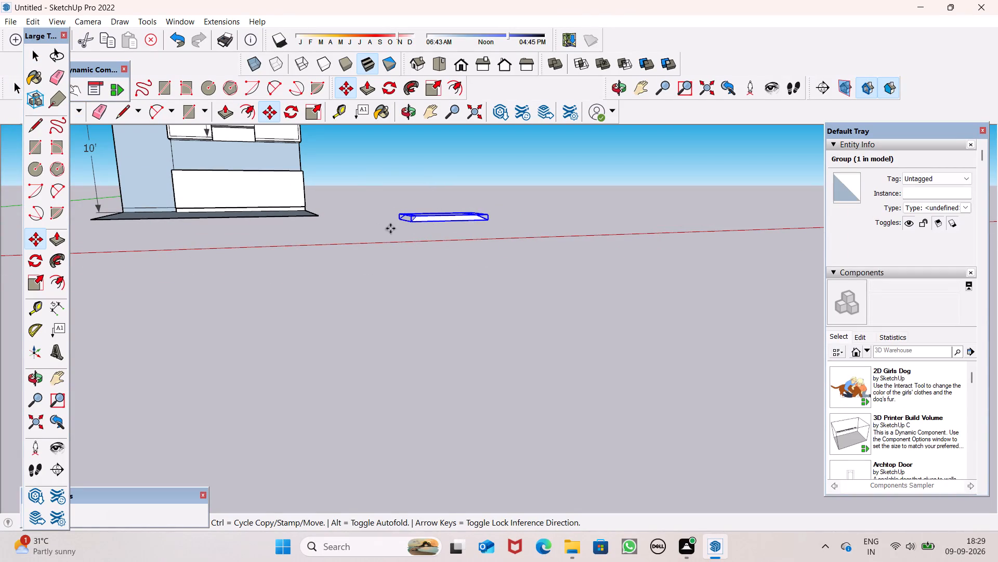
pyautogui.moveTo(414, 223); pyautogui.dragTo(208, 139)
# Raise the grouped tapered piece by its near bottom corner to the height of the upper cabinets' underside.
pyautogui.scroll(-7, 233, 192)
pyautogui.scroll(7, 208, 118)
pyautogui.scroll(12, 225, 162)
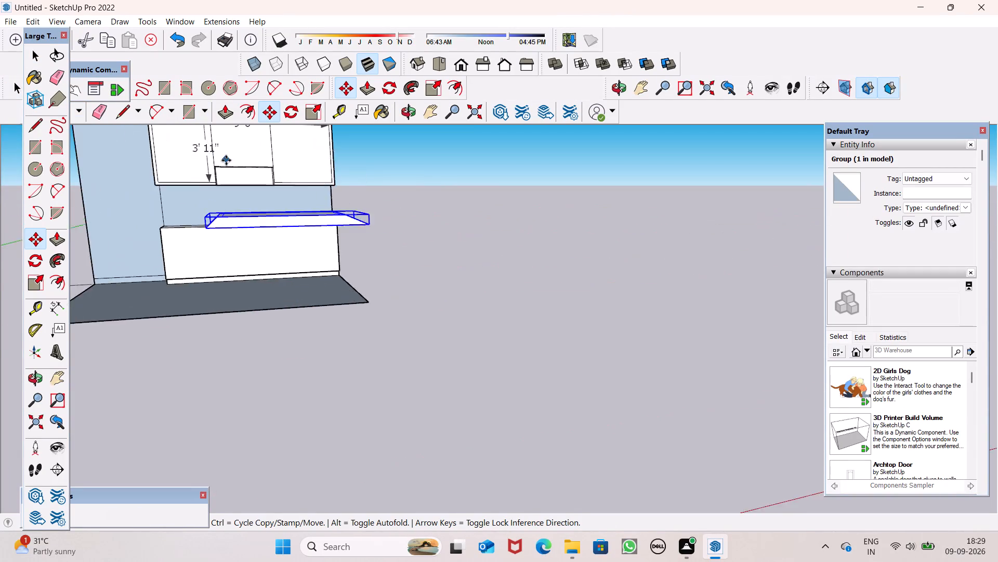
pyautogui.scroll(7, 226, 160)
pyautogui.scroll(-7, 231, 187)
pyautogui.scroll(6, 240, 240)
pyautogui.scroll(-5, 214, 273)
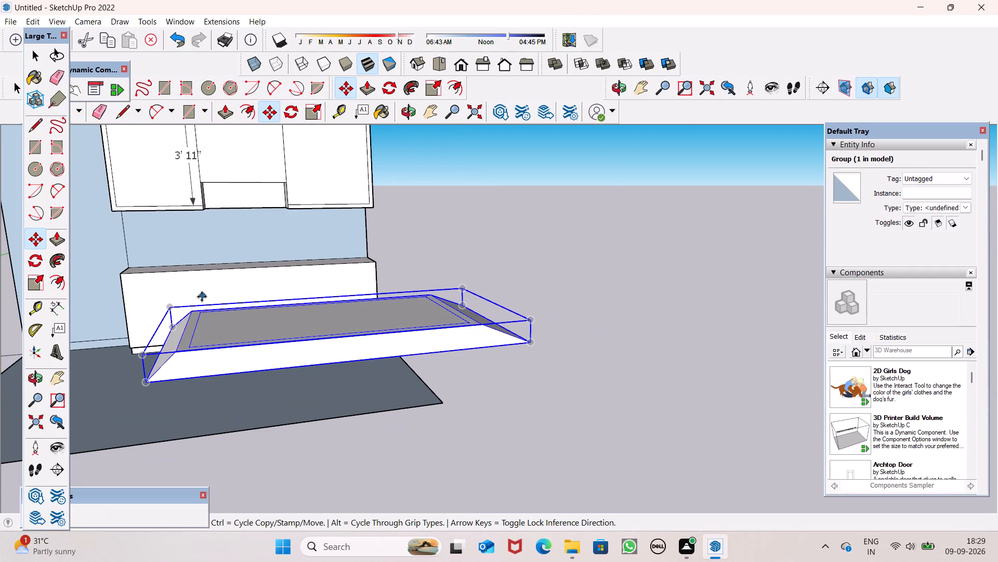
pyautogui.moveTo(146, 384); pyautogui.dragTo(170, 249)
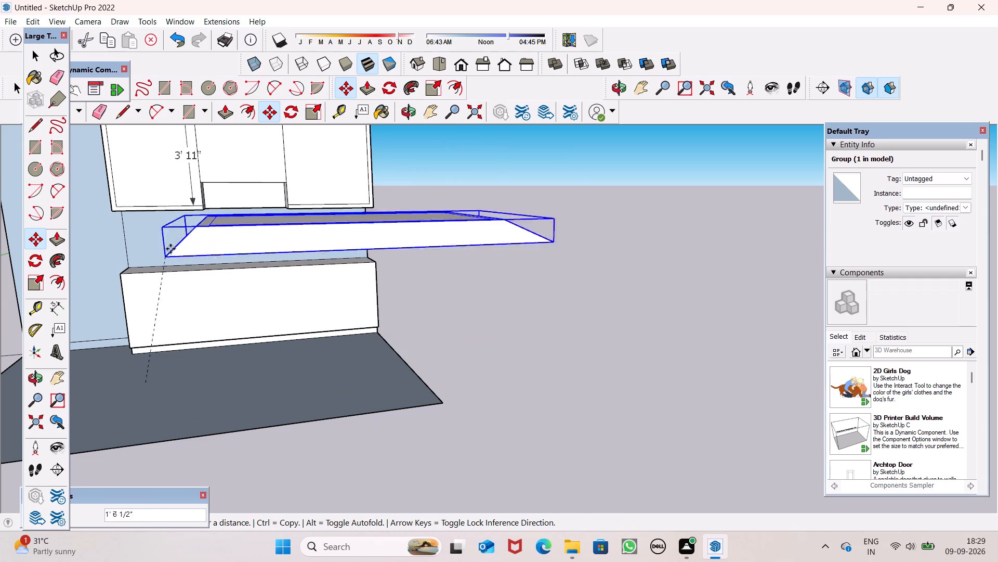
pyautogui.moveTo(170, 249); pyautogui.dragTo(202, 210)
# Move the tapered group about 16' 8 1/8" toward the kitchen, in front of the recess in the upper cabinets.
pyautogui.scroll(9, 177, 174)
pyautogui.scroll(-9, 235, 223)
pyautogui.moveTo(282, 263); pyautogui.dragTo(468, 294, button='middle')
pyautogui.scroll(-6, 454, 266)
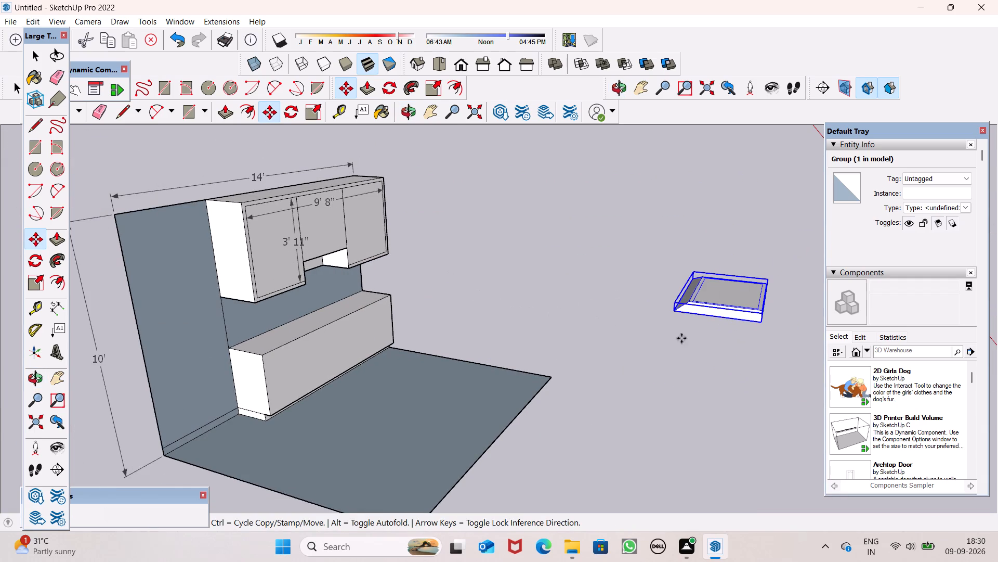
pyautogui.moveTo(766, 323); pyautogui.dragTo(423, 302)
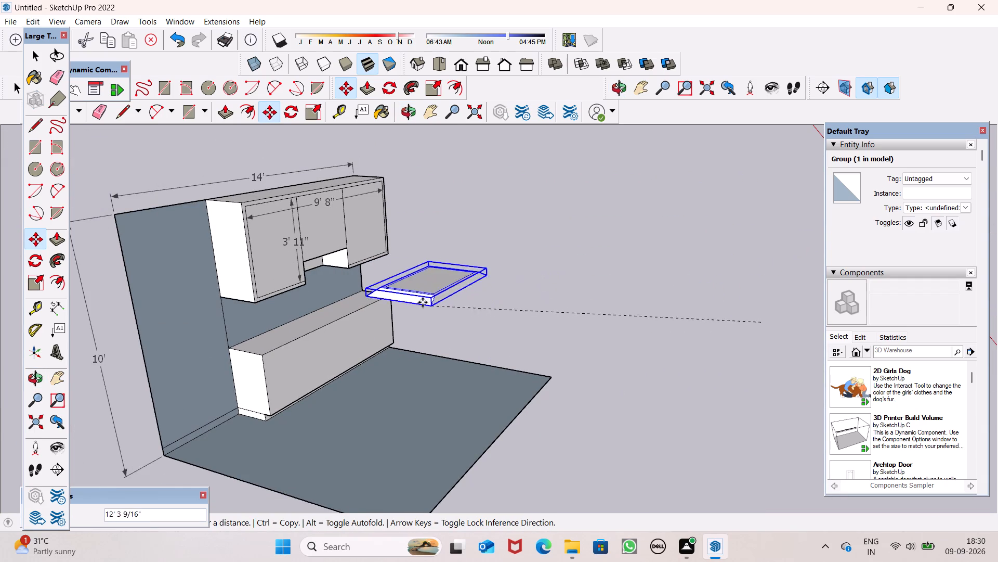
pyautogui.moveTo(423, 302); pyautogui.dragTo(341, 287)
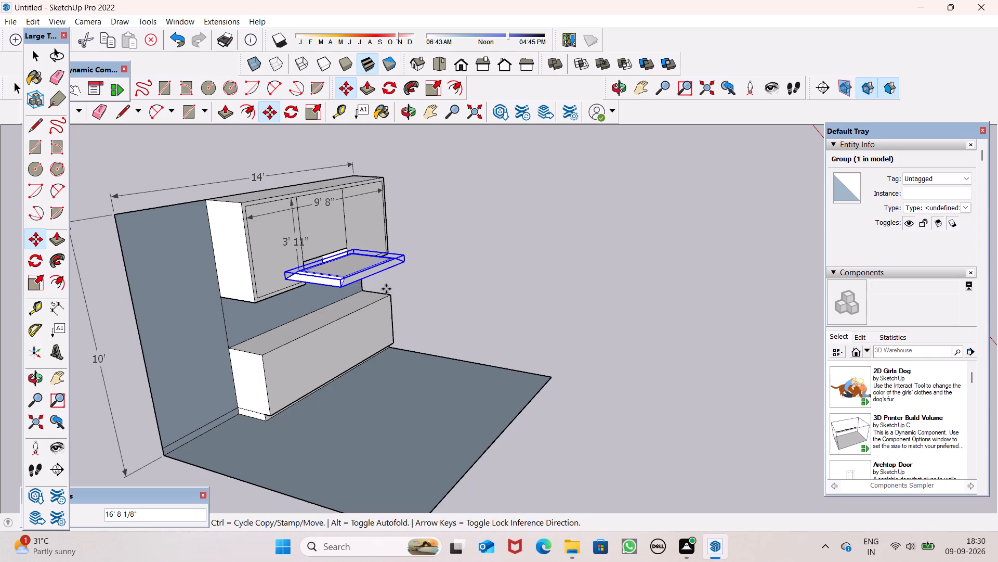
# Scale the tapered group uniformly to about 0.67 from its near bottom corner.
pyautogui.scroll(11, 376, 289)
pyautogui.moveTo(392, 289); pyautogui.dragTo(240, 328, button='middle')
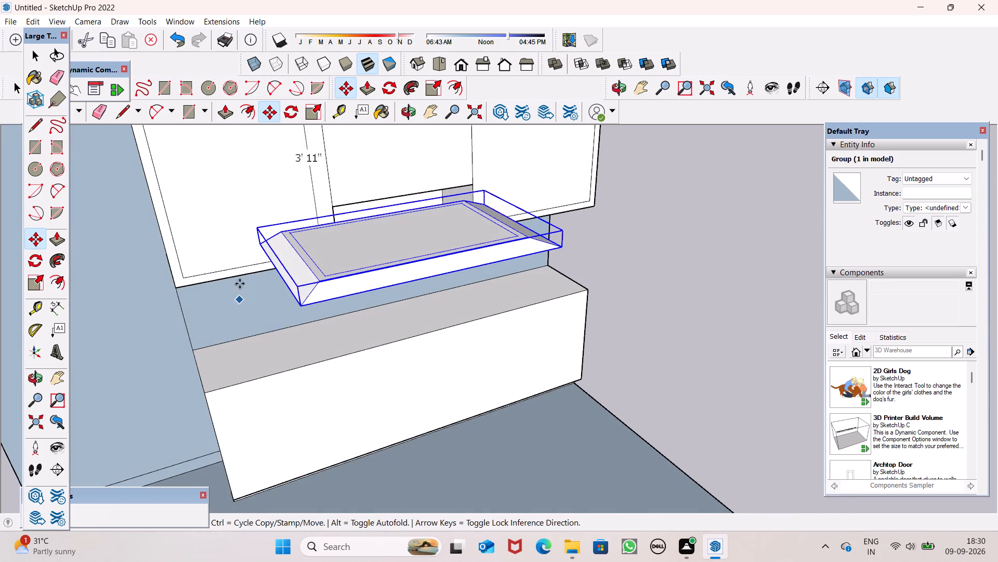
pyautogui.click(435, 87)
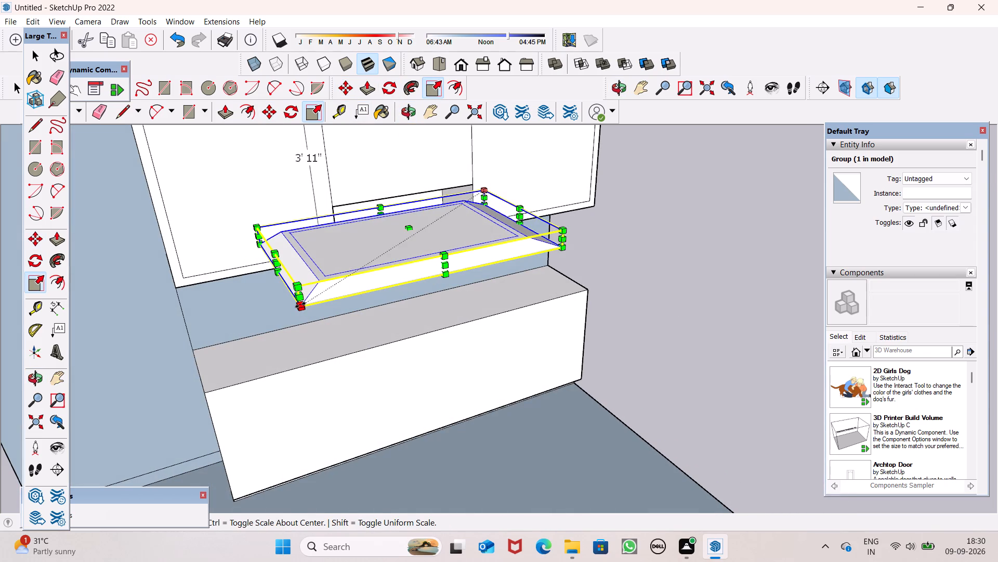
pyautogui.moveTo(300, 305); pyautogui.dragTo(367, 245)
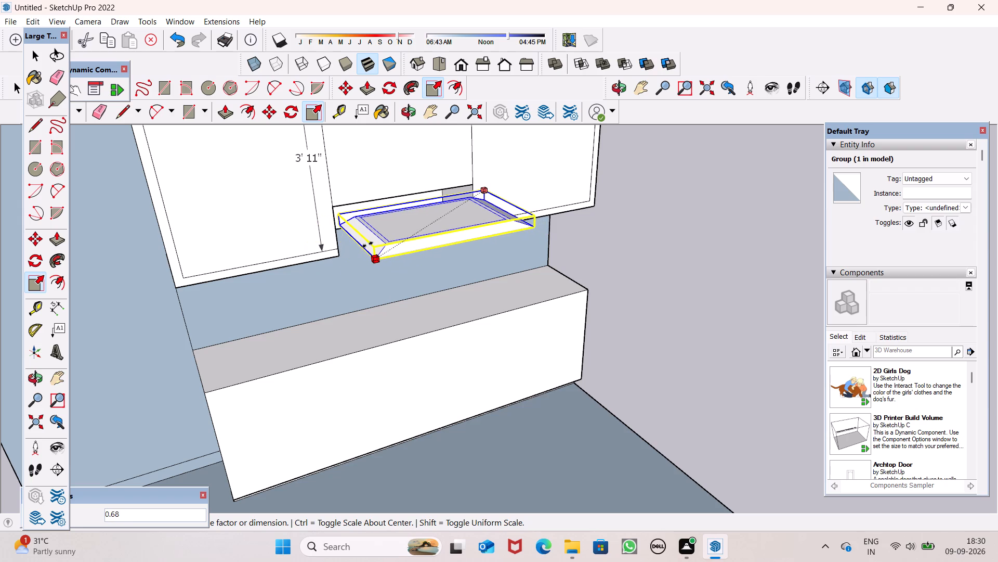
pyautogui.moveTo(367, 245); pyautogui.dragTo(369, 245)
pyautogui.click(625, 226)
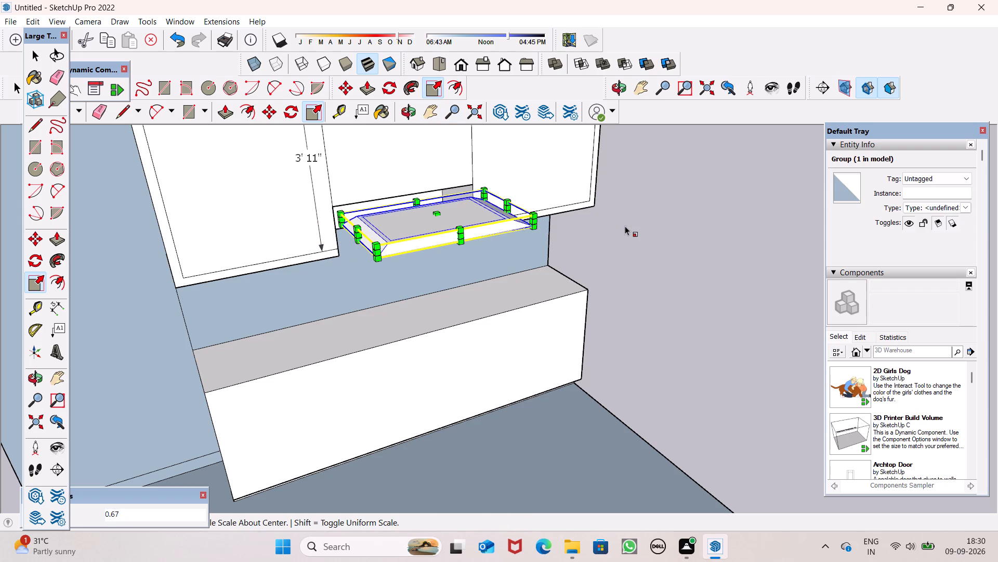
pyautogui.press('space')
# Move the scaled tapered group about 1' 11 1/2" by its outer bottom corner toward the upper cabinets' recess.
pyautogui.moveTo(362, 291); pyautogui.dragTo(519, 309, button='middle')
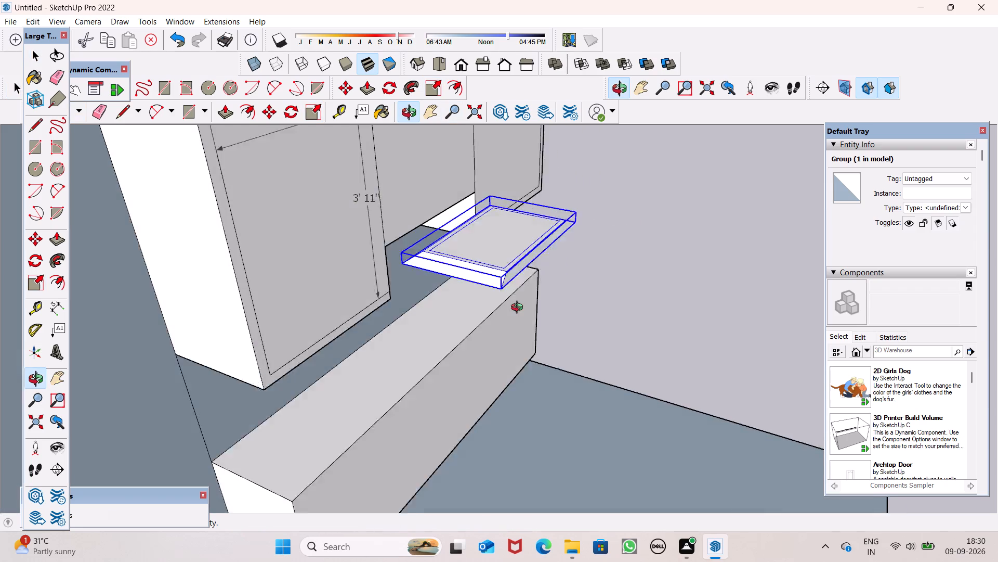
pyautogui.moveTo(519, 309); pyautogui.dragTo(523, 309, button='middle')
pyautogui.press('m')
pyautogui.hotkey('shift', 'Return')
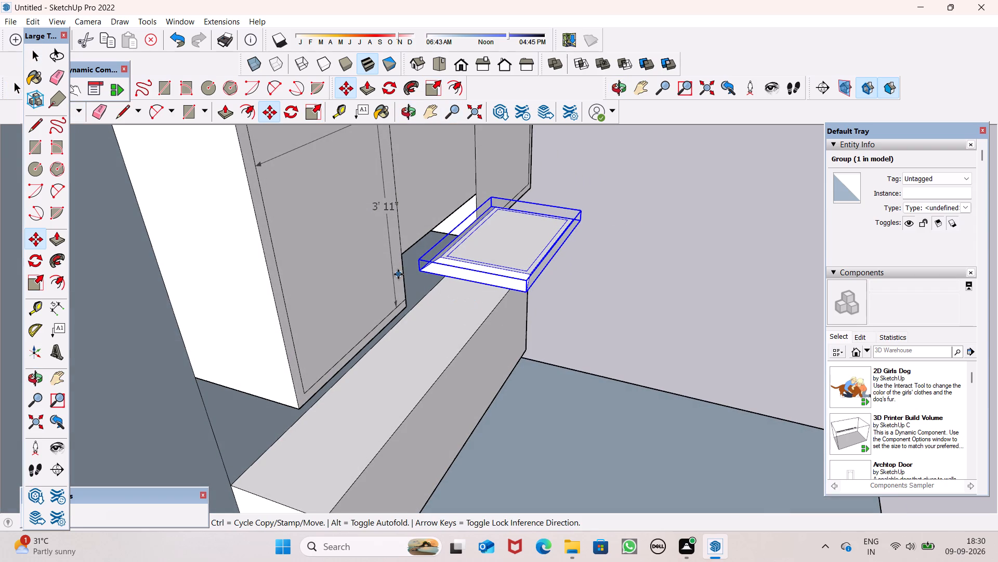
pyautogui.press('Return')
pyautogui.scroll(8, 432, 279)
pyautogui.scroll(-2, 461, 272)
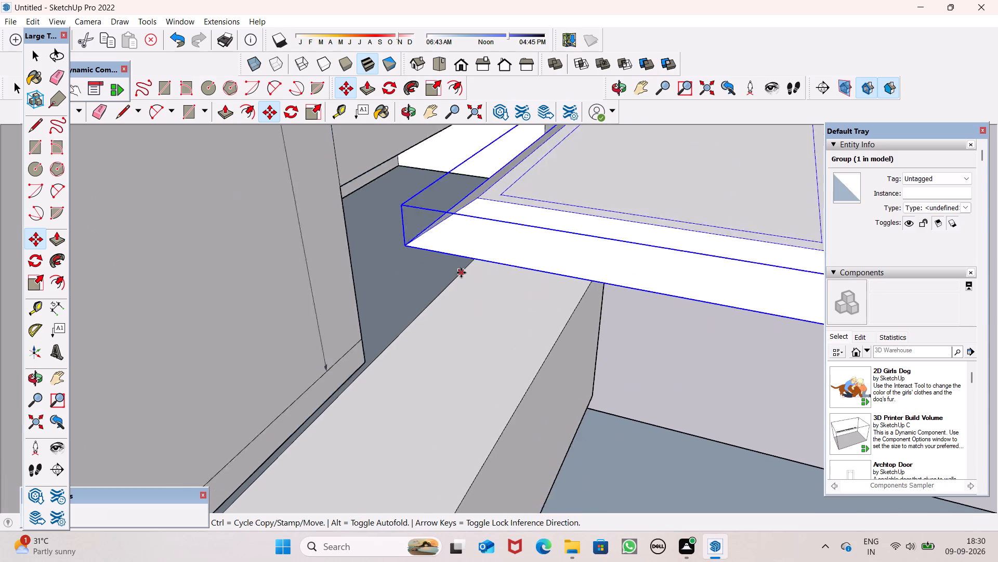
pyautogui.scroll(-2, 461, 273)
pyautogui.moveTo(674, 306); pyautogui.dragTo(572, 318)
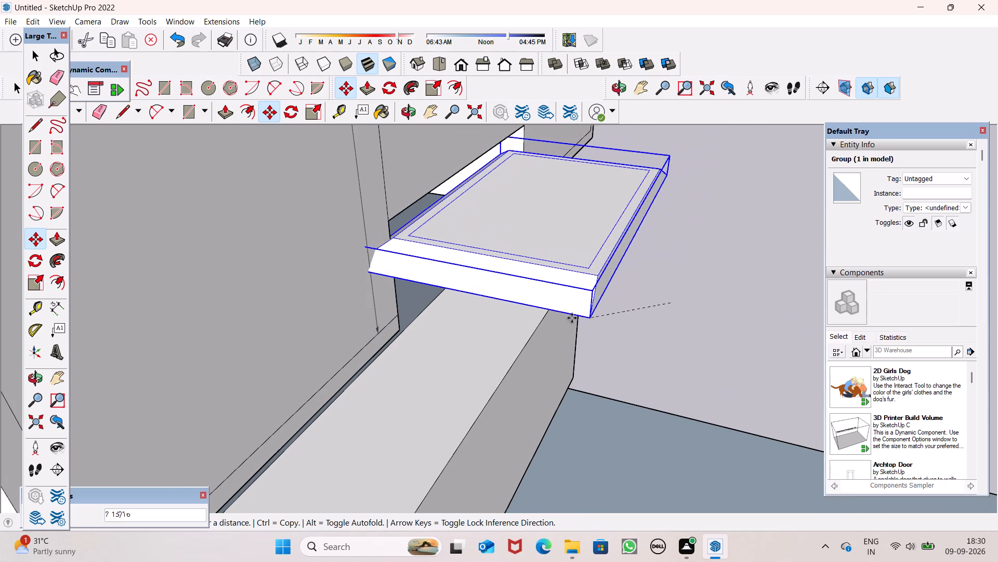
pyautogui.moveTo(572, 318); pyautogui.dragTo(406, 331)
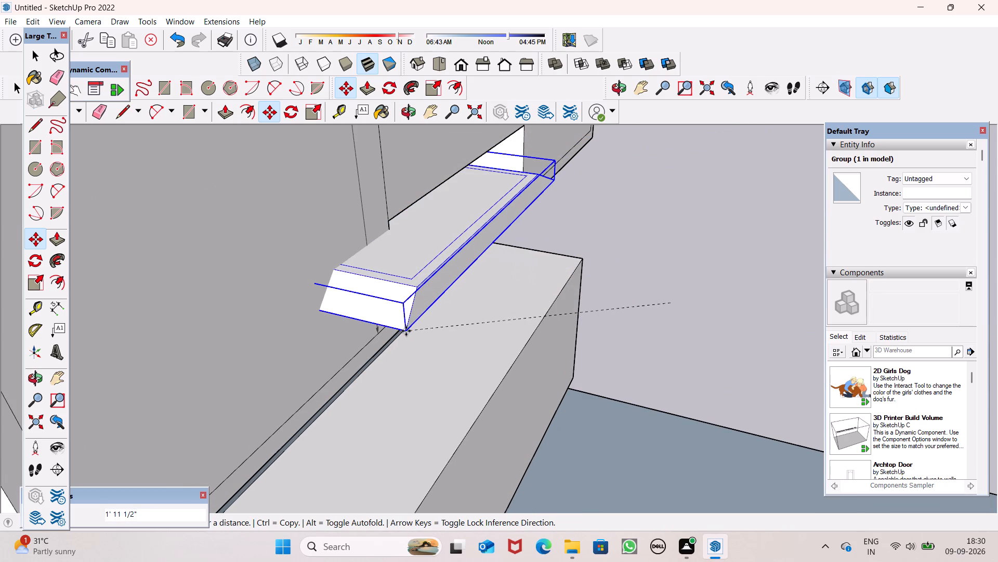
pyautogui.moveTo(406, 331); pyautogui.dragTo(406, 333)
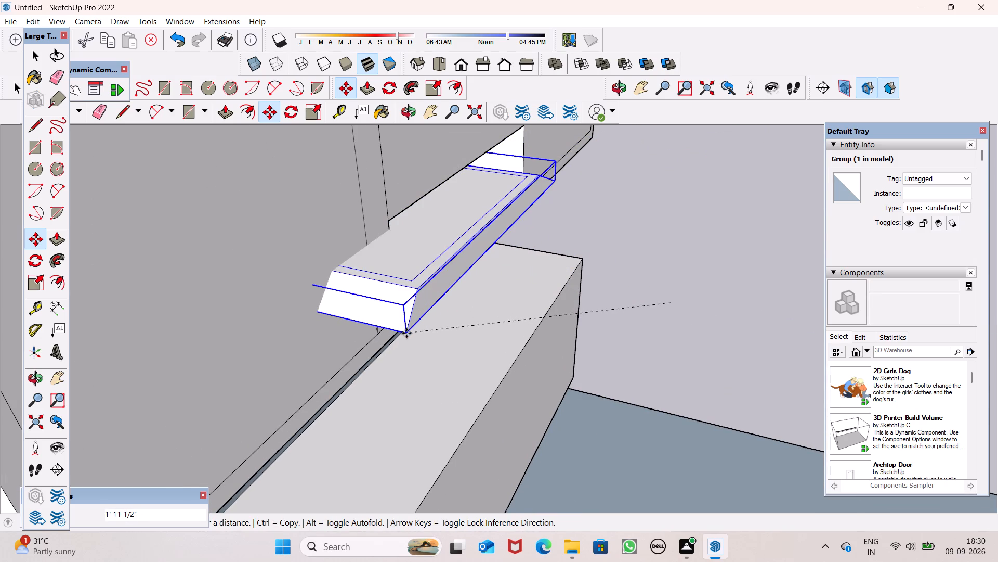
pyautogui.moveTo(406, 333); pyautogui.dragTo(413, 333)
# Move the tapered group by its bottom corner down toward the underside of the upper cabinets' recess.
pyautogui.scroll(-7, 500, 300)
pyautogui.moveTo(508, 294); pyautogui.dragTo(737, 387, button='middle')
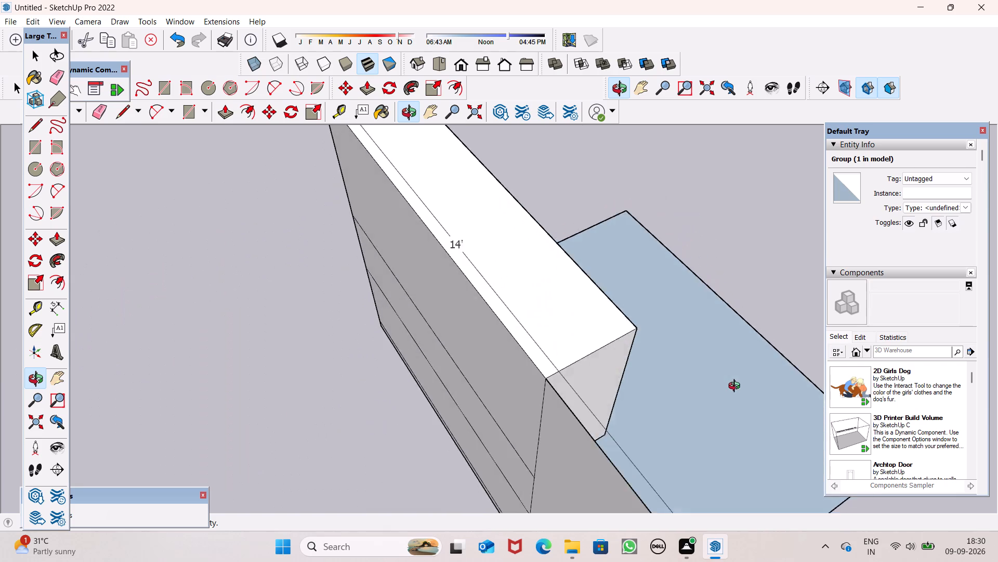
pyautogui.moveTo(737, 387); pyautogui.dragTo(165, 296, button='middle')
pyautogui.scroll(6, 426, 296)
pyautogui.moveTo(614, 343); pyautogui.dragTo(561, 263, button='middle')
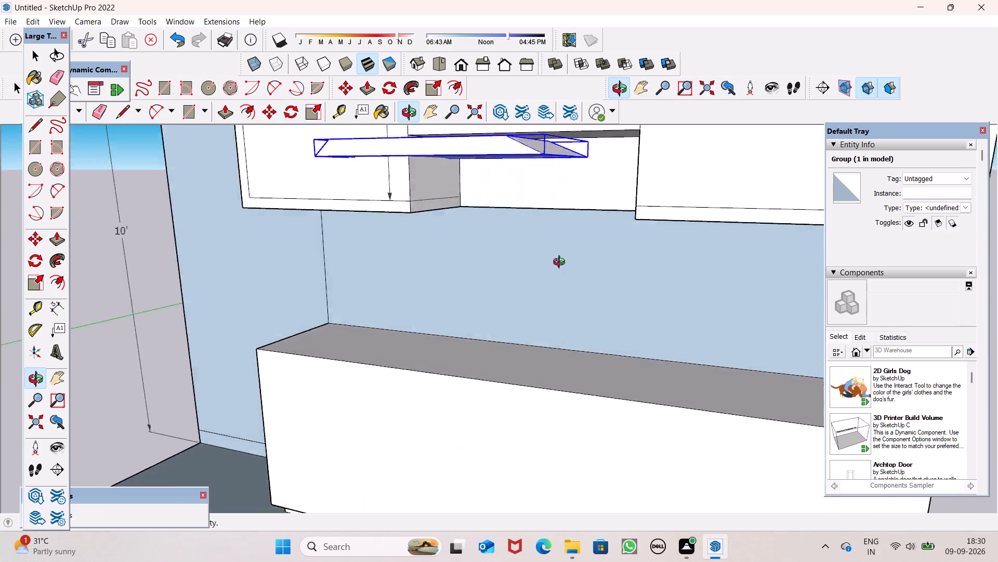
pyautogui.moveTo(561, 263); pyautogui.dragTo(562, 200, button='middle')
pyautogui.scroll(6, 590, 171)
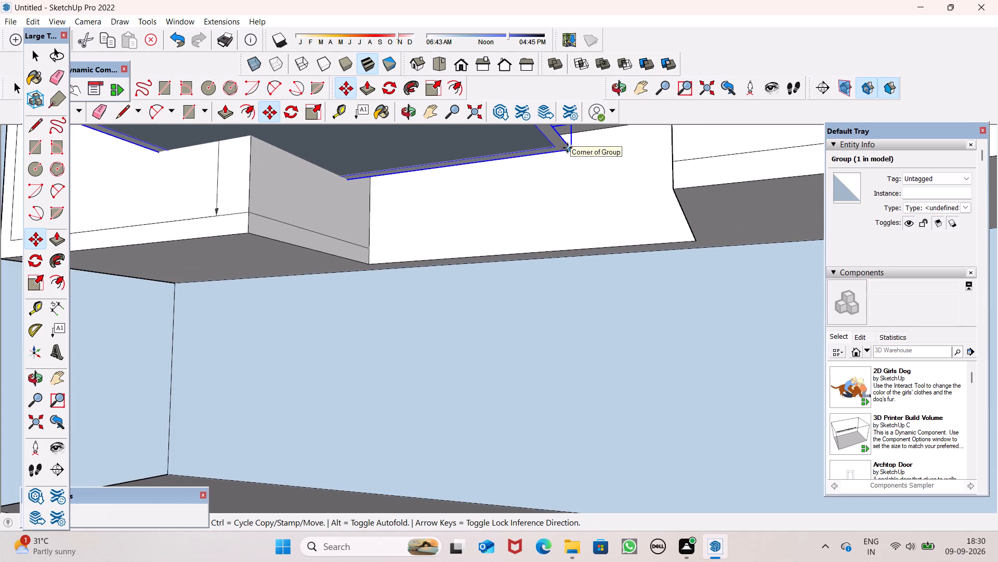
pyautogui.moveTo(571, 149); pyautogui.dragTo(689, 241)
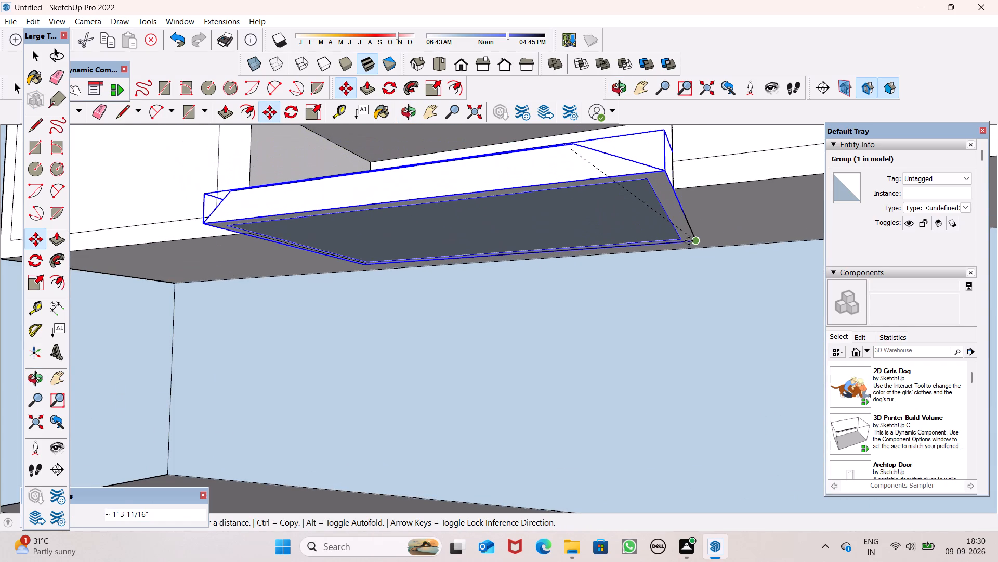
pyautogui.moveTo(689, 241); pyautogui.dragTo(719, 210)
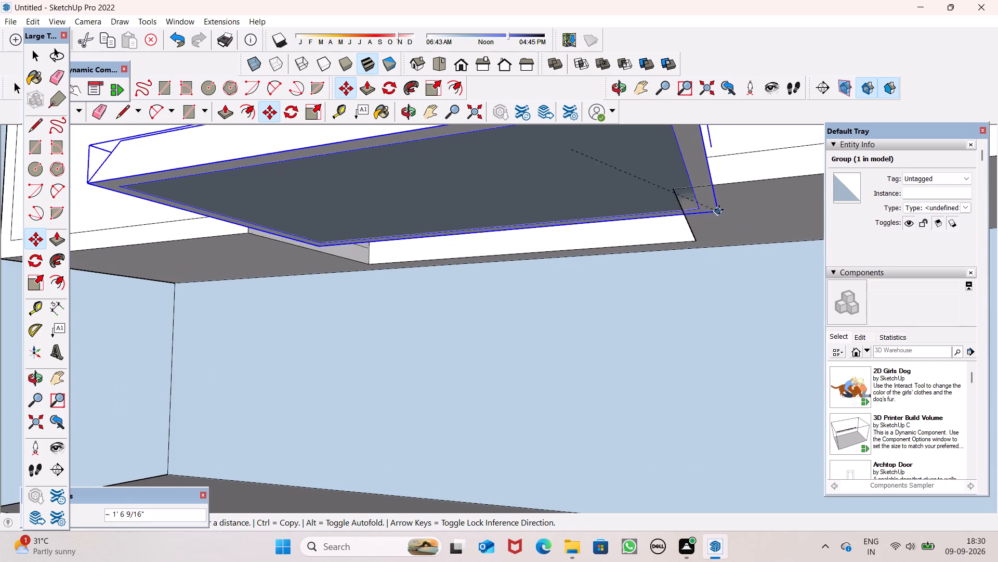
pyautogui.moveTo(719, 210); pyautogui.dragTo(681, 201)
# Move the tapered group about 1' 3" by its back corner into the recess between the upper cabinets.
pyautogui.scroll(-9, 668, 254)
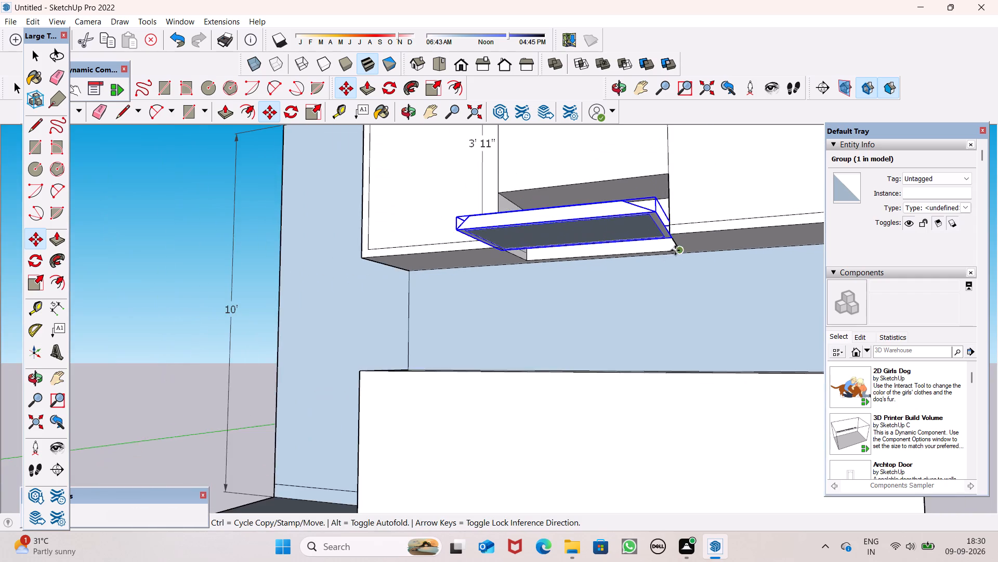
pyautogui.moveTo(675, 250); pyautogui.dragTo(724, 337, button='middle')
pyautogui.scroll(-3, 628, 279)
pyautogui.moveTo(531, 266); pyautogui.dragTo(558, 283, button='middle')
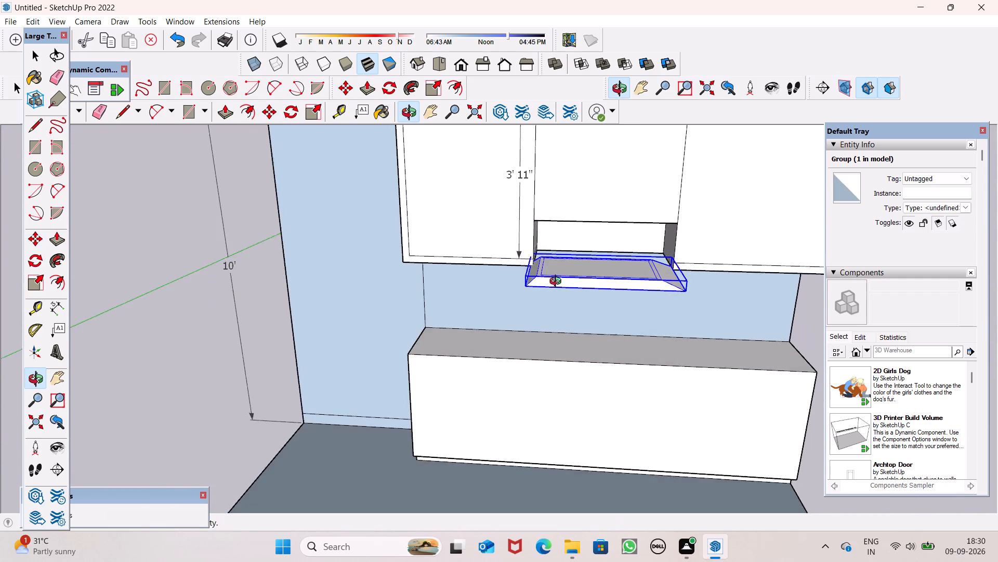
pyautogui.moveTo(558, 283); pyautogui.dragTo(569, 287, button='middle')
pyautogui.scroll(9, 561, 269)
pyautogui.scroll(-5, 574, 242)
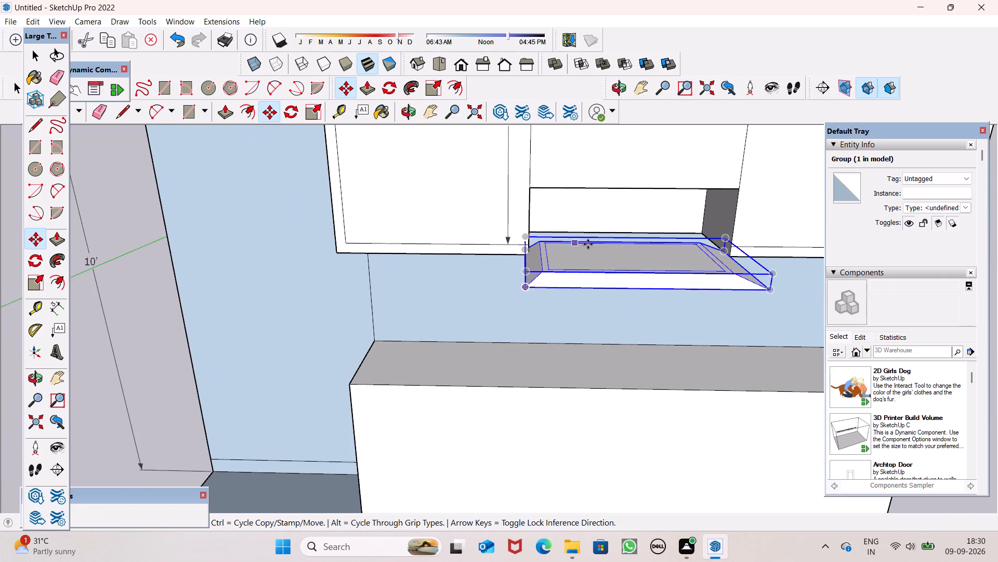
pyautogui.scroll(7, 678, 221)
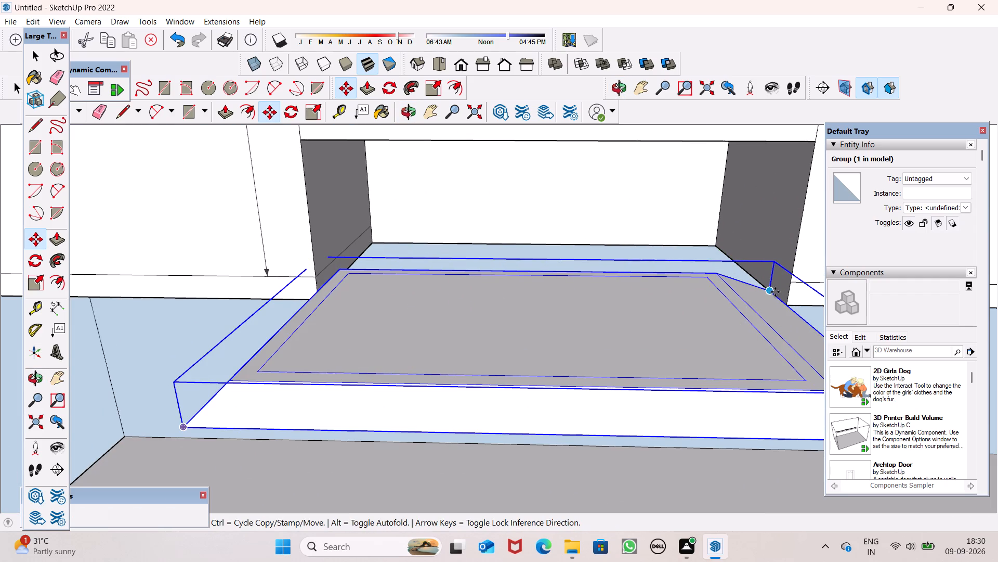
pyautogui.moveTo(768, 288); pyautogui.dragTo(723, 244)
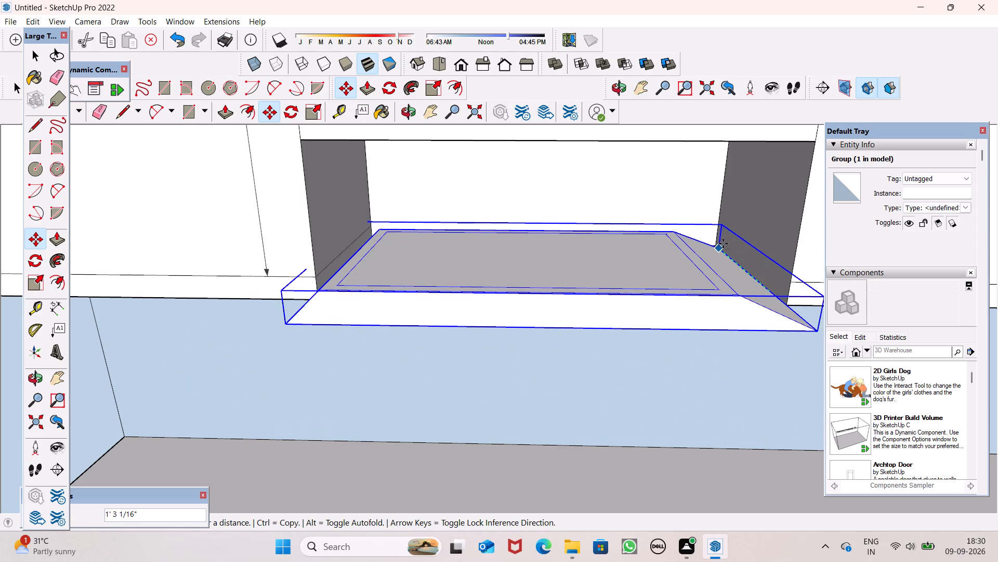
pyautogui.moveTo(723, 244); pyautogui.dragTo(726, 239)
# Move the tapered group about 3 5/8" so its back bottom corner meets the recess's back bottom corner.
pyautogui.scroll(-9, 659, 261)
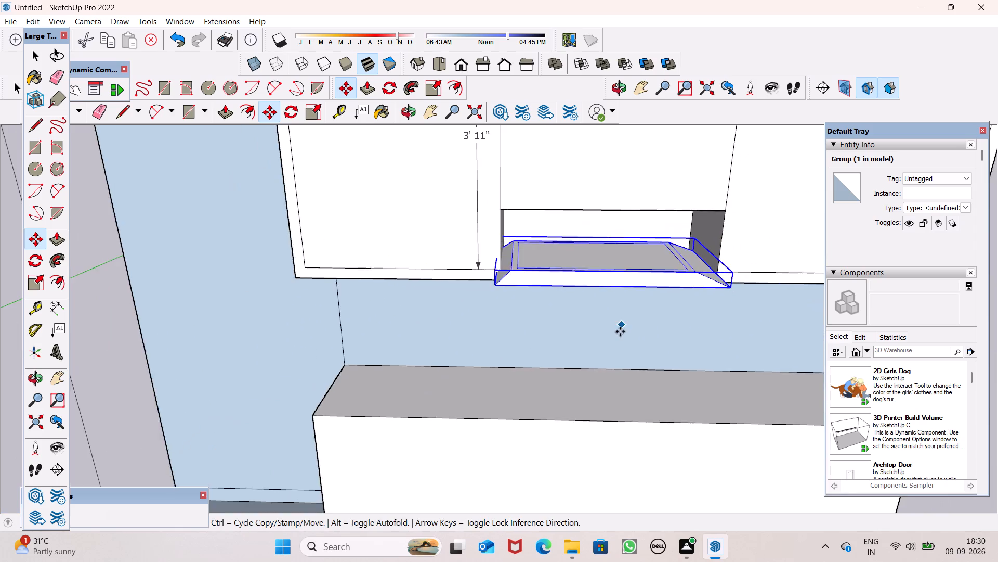
pyautogui.moveTo(618, 333); pyautogui.dragTo(636, 157, button='middle')
pyautogui.scroll(5, 655, 266)
pyautogui.scroll(1, 696, 279)
pyautogui.moveTo(696, 279); pyautogui.dragTo(696, 256, button='middle')
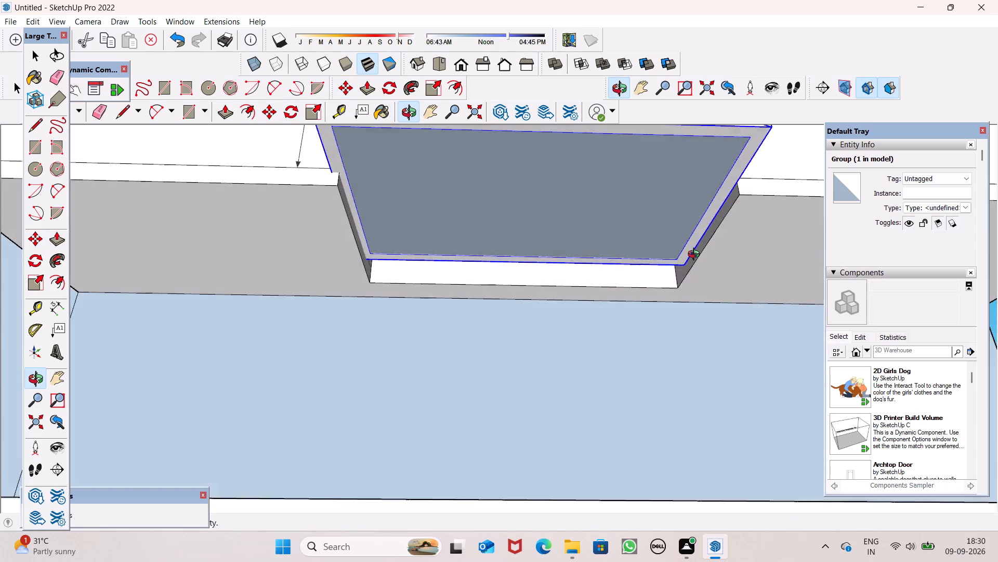
pyautogui.moveTo(696, 256); pyautogui.dragTo(695, 201, button='middle')
pyautogui.scroll(2, 695, 201)
pyautogui.scroll(6, 658, 322)
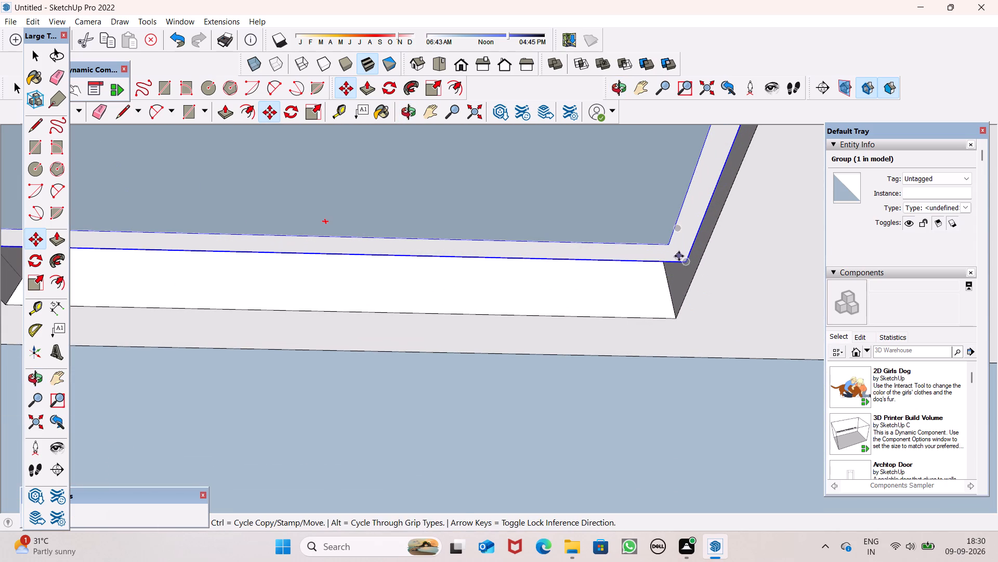
pyautogui.moveTo(684, 262); pyautogui.dragTo(673, 313)
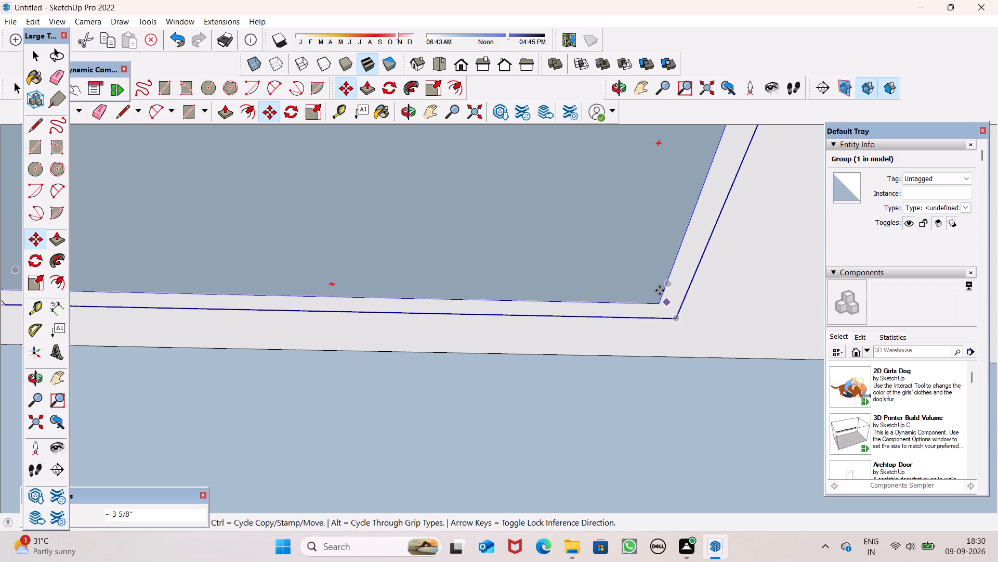
# Clear the selection so that nothing in the kitchen model is selected.
pyautogui.scroll(-17, 653, 291)
pyautogui.scroll(-10, 648, 301)
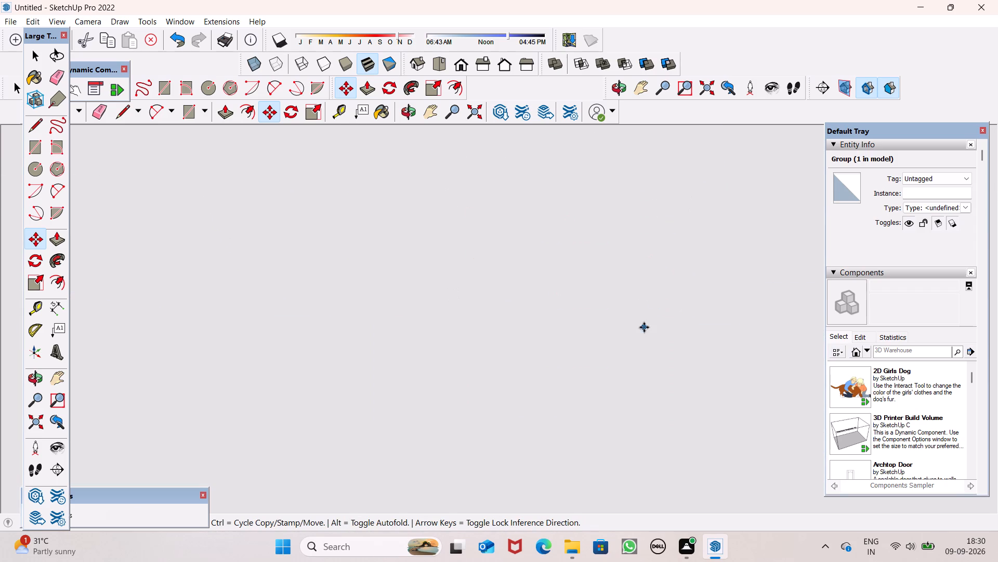
pyautogui.scroll(-20, 644, 327)
pyautogui.scroll(-20, 644, 327)
pyautogui.scroll(-9, 644, 327)
pyautogui.moveTo(631, 303); pyautogui.dragTo(623, 320, button='right')
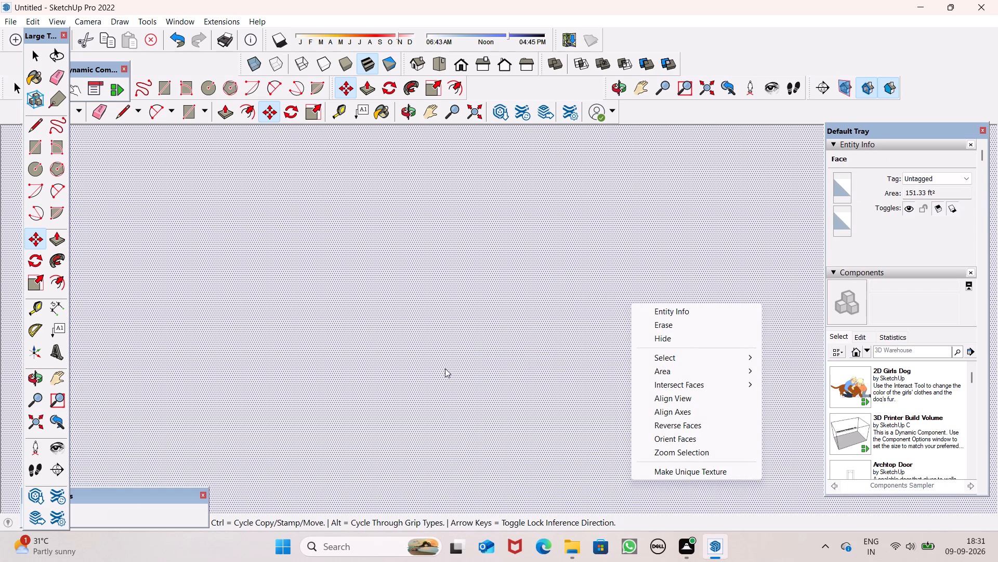
pyautogui.scroll(-8, 445, 368)
pyautogui.press('space')
pyautogui.scroll(-20, 451, 388)
pyautogui.scroll(-8, 451, 388)
pyautogui.click(605, 402)
pyautogui.moveTo(548, 408); pyautogui.dragTo(518, 397)
pyautogui.scroll(-20, 508, 385)
pyautogui.scroll(-5, 508, 385)
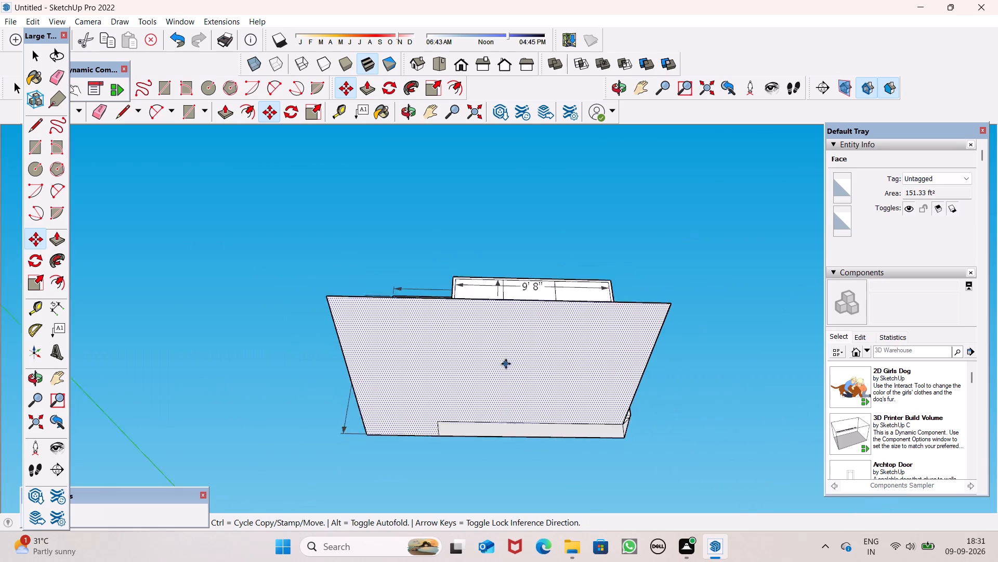
pyautogui.press('space')
pyautogui.press('space')
pyautogui.click(658, 444)
pyautogui.scroll(-5, 658, 436)
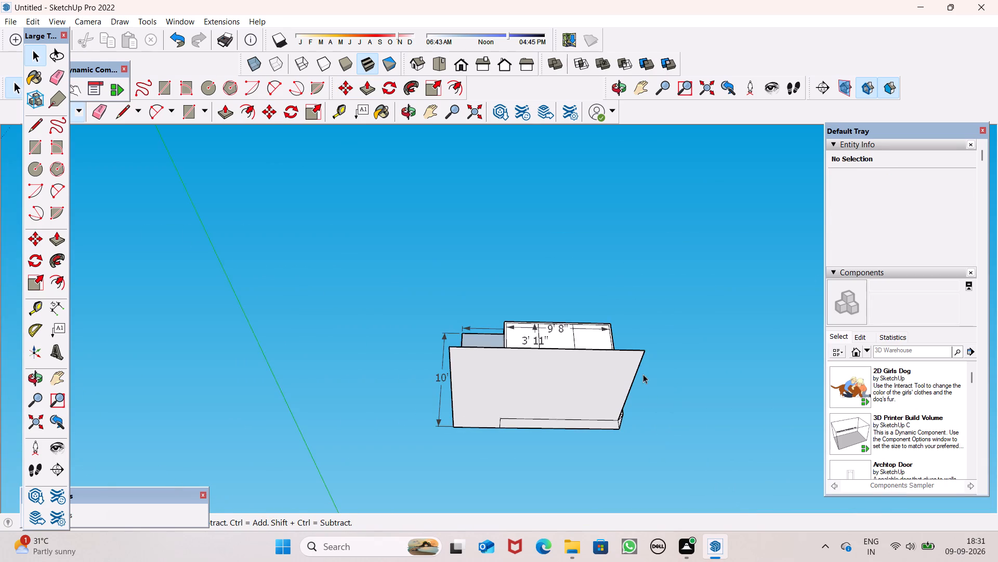
# Scale the tapered hood group in height by its lower side edge, to a factor of 1.00, 1.25.
pyautogui.moveTo(643, 374); pyautogui.dragTo(679, 561, button='middle')
pyautogui.scroll(9, 553, 346)
pyautogui.moveTo(553, 337); pyautogui.dragTo(502, 352, button='middle')
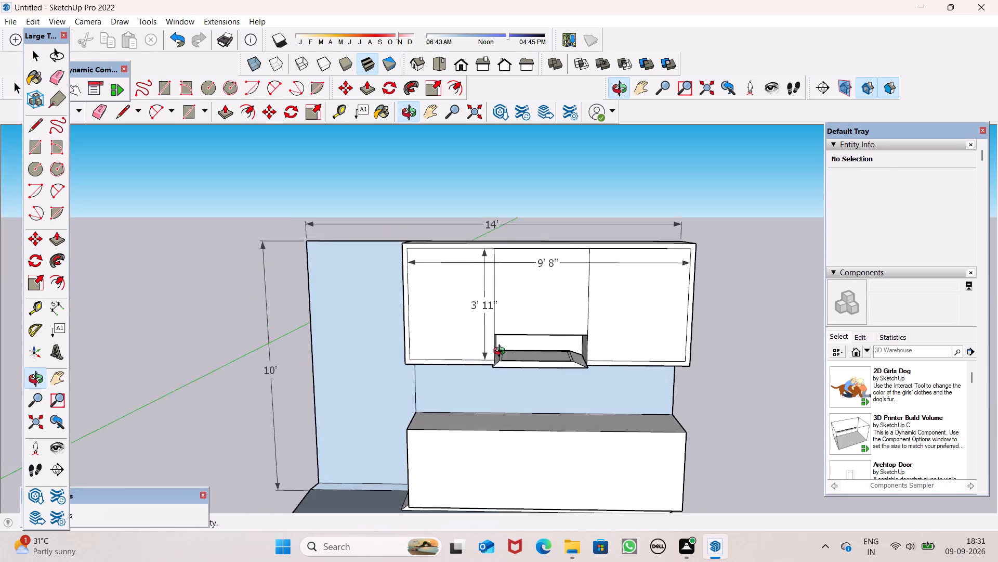
pyautogui.moveTo(502, 352); pyautogui.dragTo(498, 338, button='middle')
pyautogui.scroll(1, 496, 335)
pyautogui.scroll(14, 531, 360)
pyautogui.moveTo(560, 358); pyautogui.dragTo(559, 356, button='middle')
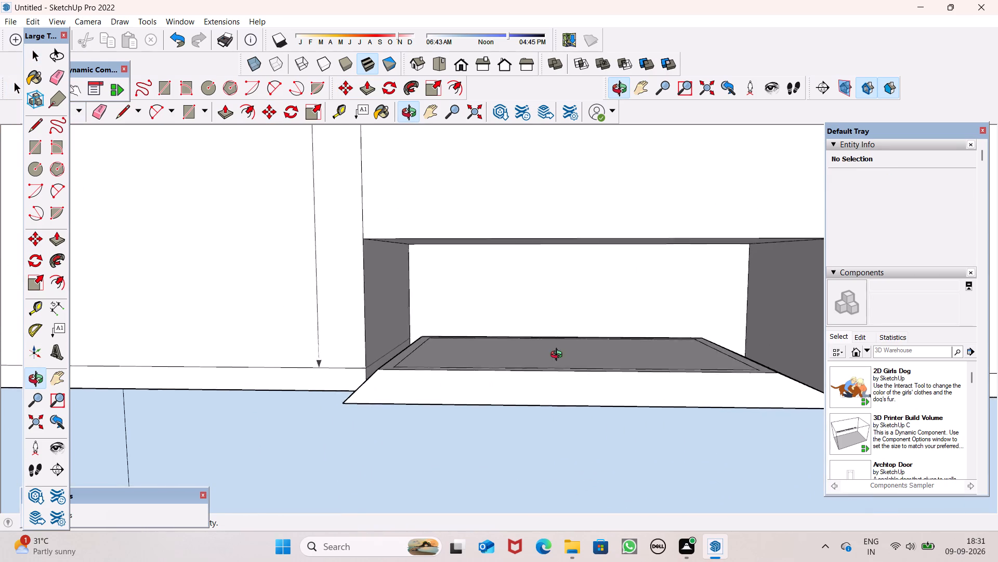
pyautogui.moveTo(559, 356); pyautogui.dragTo(593, 260, button='middle')
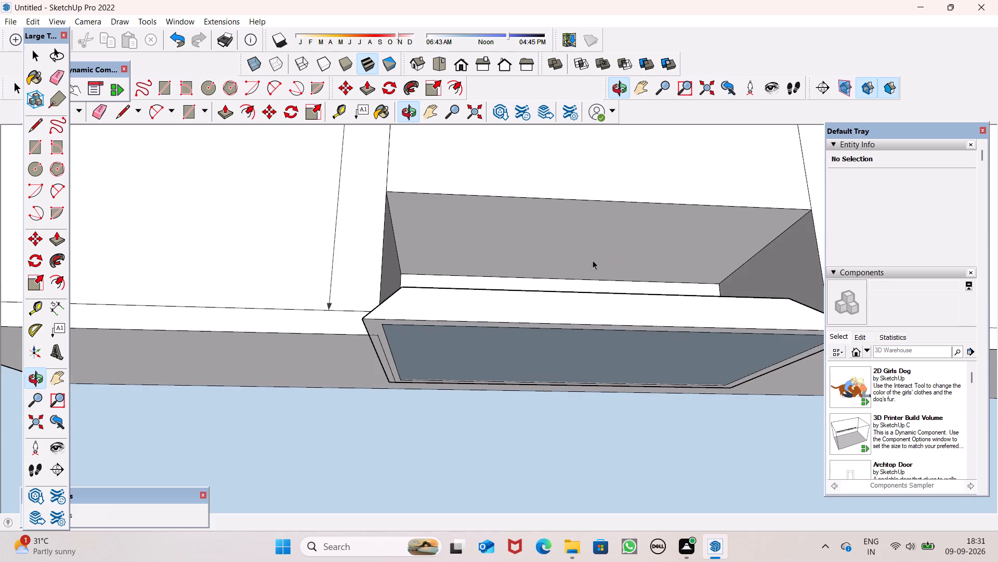
pyautogui.scroll(-3, 555, 266)
pyautogui.click(544, 301)
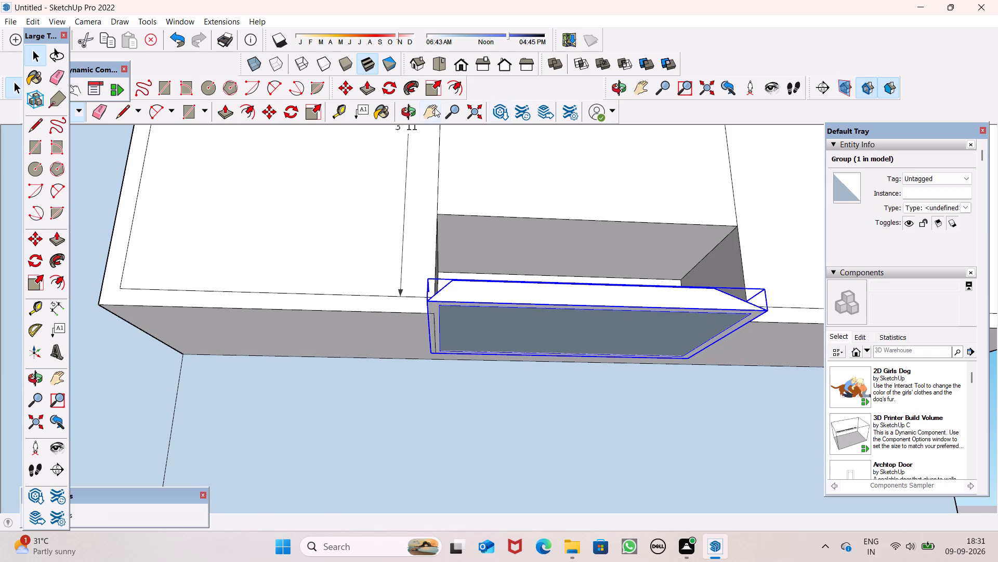
pyautogui.click(431, 95)
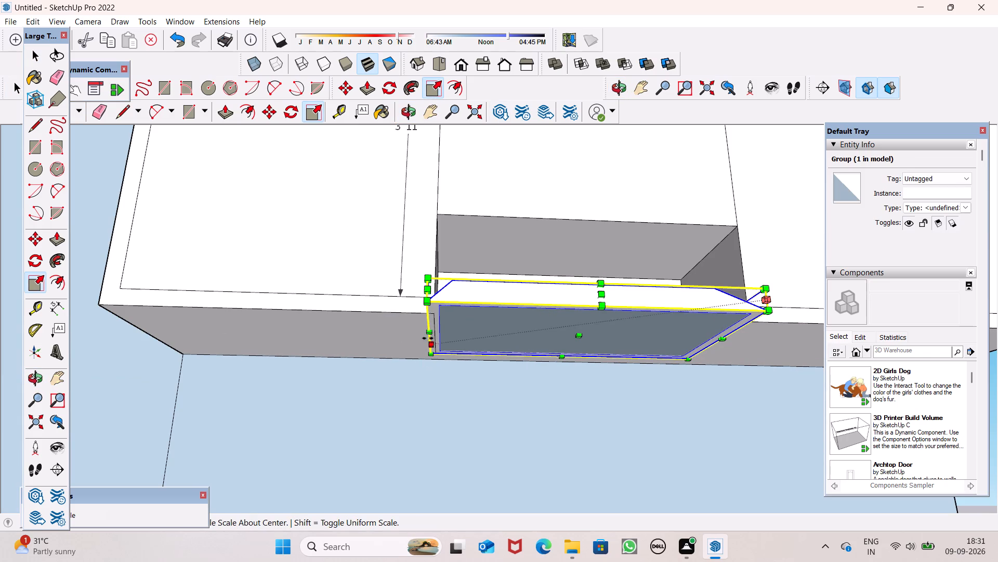
pyautogui.moveTo(431, 334); pyautogui.dragTo(461, 337)
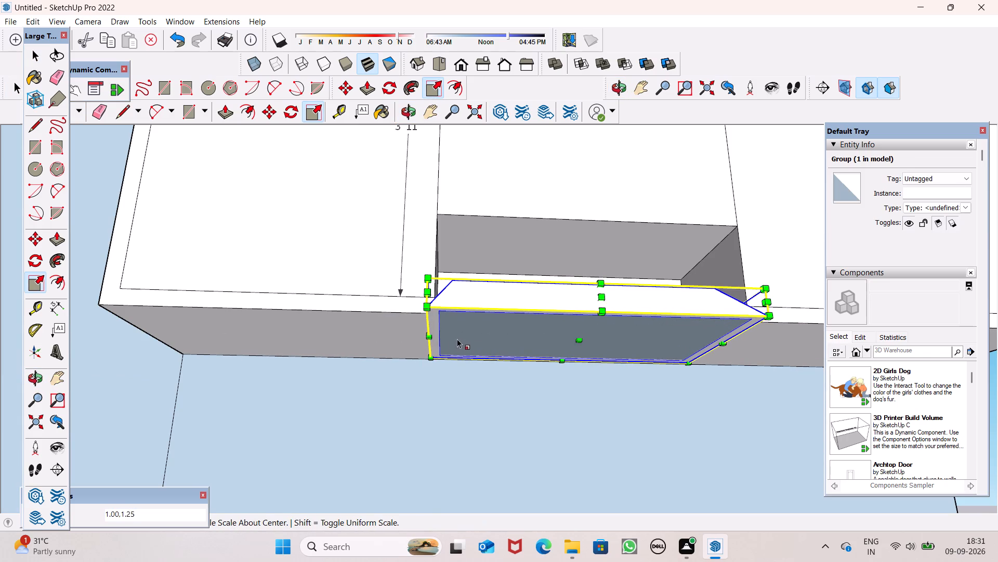
pyautogui.press('space')
pyautogui.write('v')
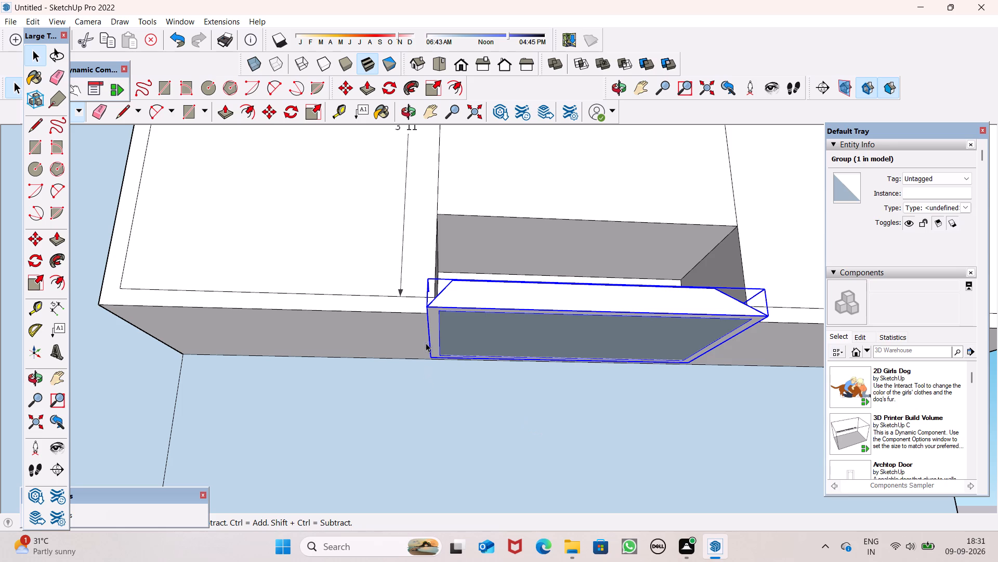
pyautogui.click(158, 408)
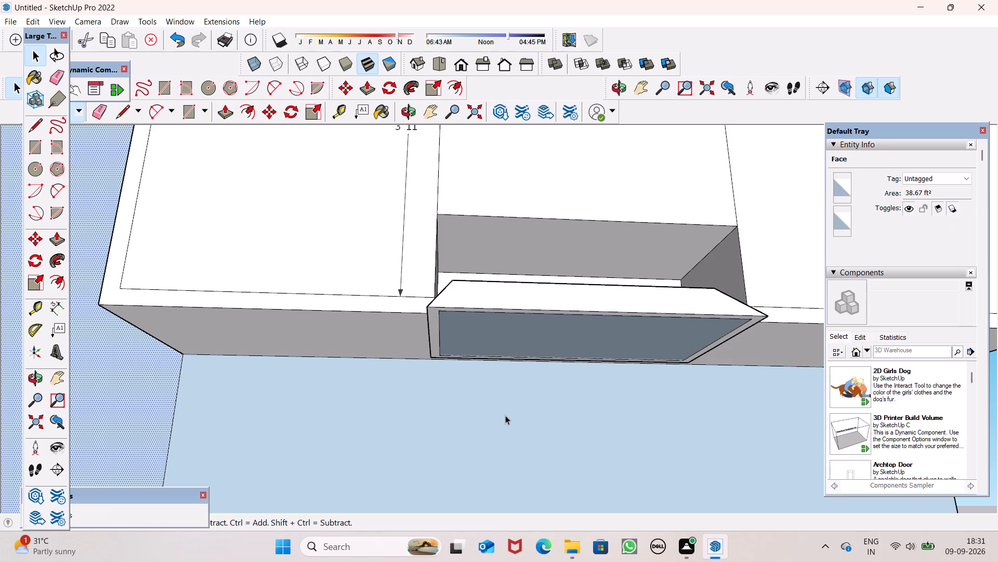
# Draw a rectangle of about 7 1/8" by 1' 6 5/16" across the middle of the tapered hood's top face.
pyautogui.scroll(-5, 516, 400)
pyautogui.moveTo(550, 396); pyautogui.dragTo(532, 415, button='middle')
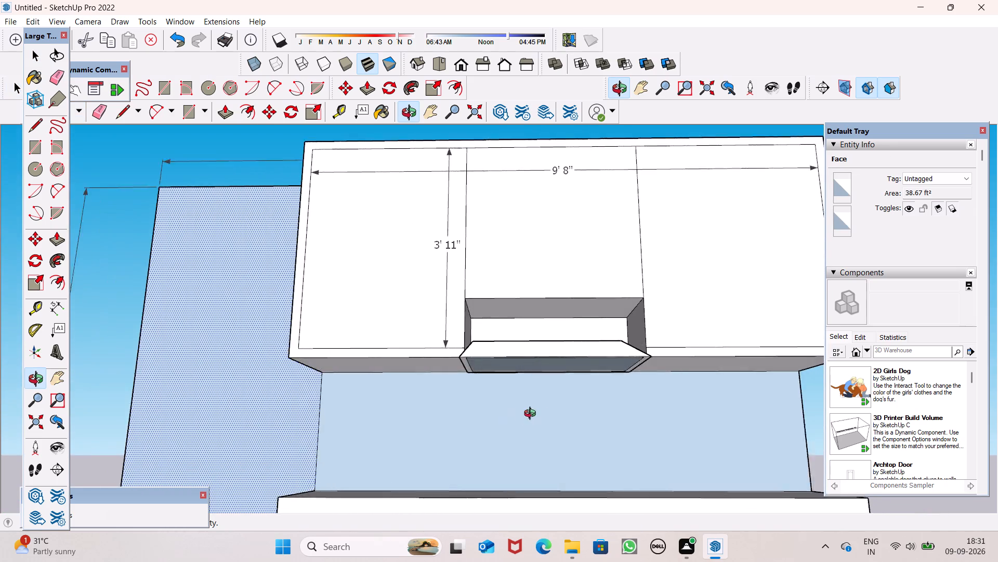
pyautogui.moveTo(532, 415); pyautogui.dragTo(484, 504, button='middle')
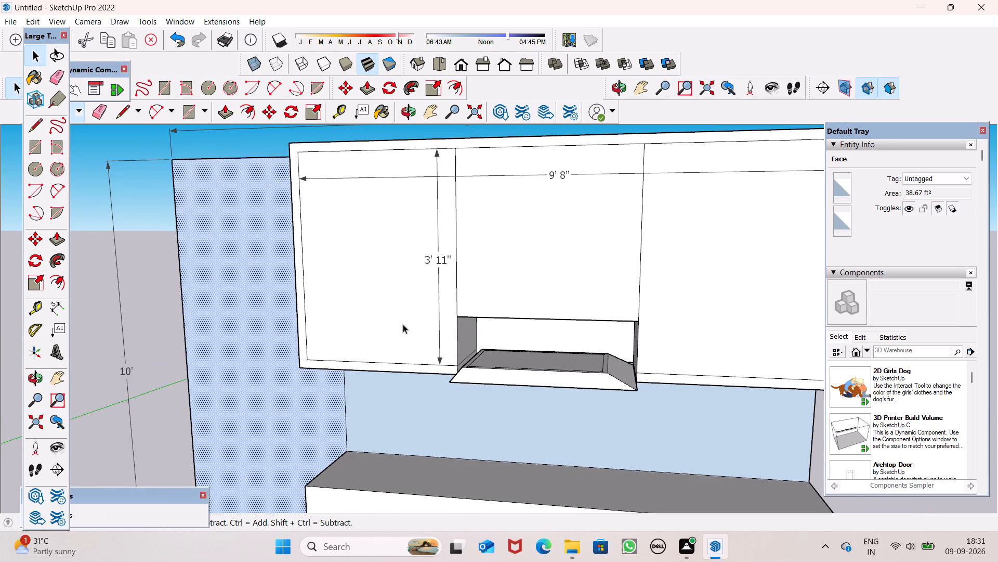
pyautogui.scroll(1, 403, 324)
pyautogui.click(193, 113)
pyautogui.scroll(4, 531, 372)
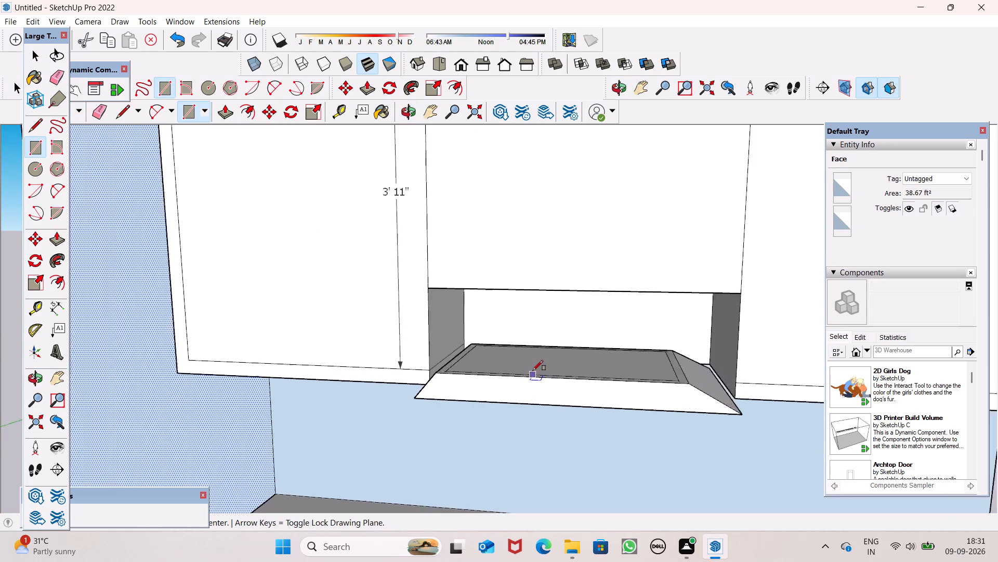
pyautogui.scroll(8, 533, 371)
pyautogui.moveTo(537, 360); pyautogui.dragTo(545, 423, button='middle')
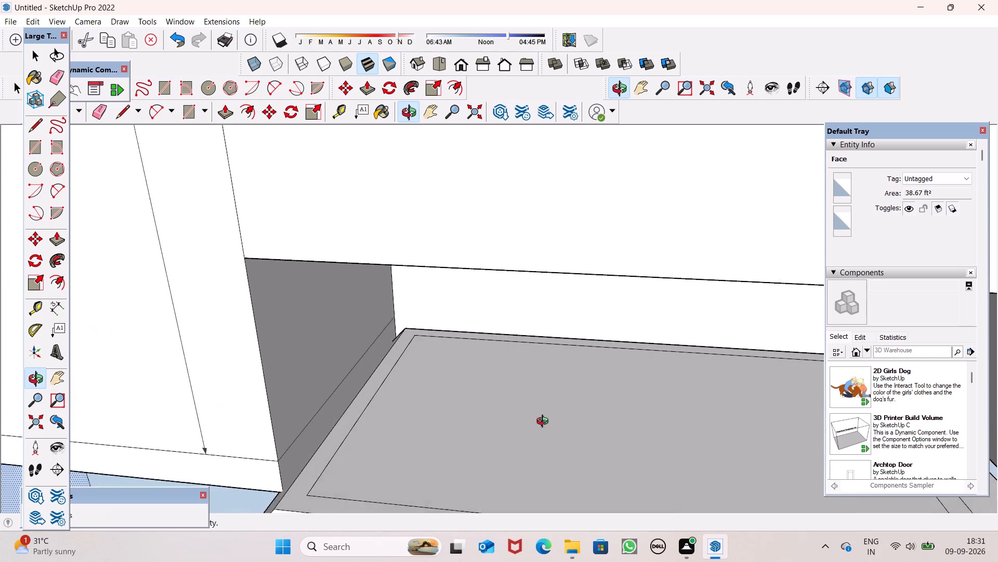
pyautogui.moveTo(545, 423); pyautogui.dragTo(547, 423, button='middle')
pyautogui.scroll(1, 545, 423)
pyautogui.moveTo(558, 340); pyautogui.dragTo(567, 345)
pyautogui.scroll(-9, 622, 373)
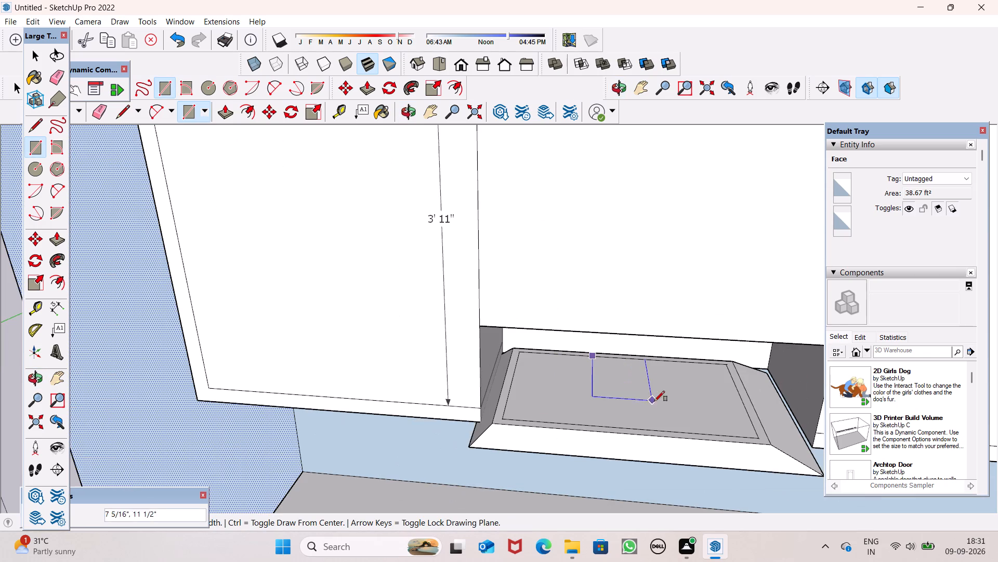
pyautogui.click(656, 427)
pyautogui.press('space')
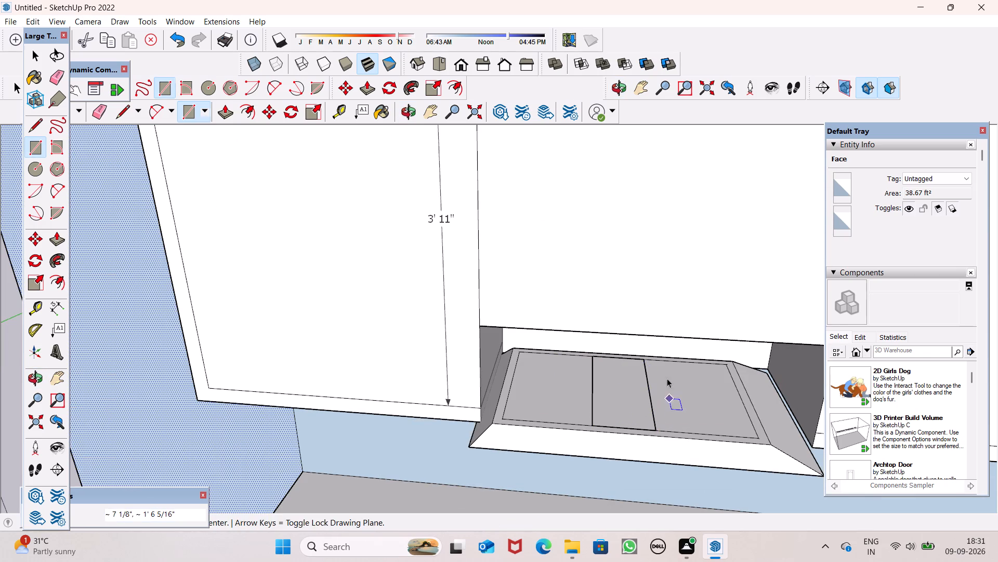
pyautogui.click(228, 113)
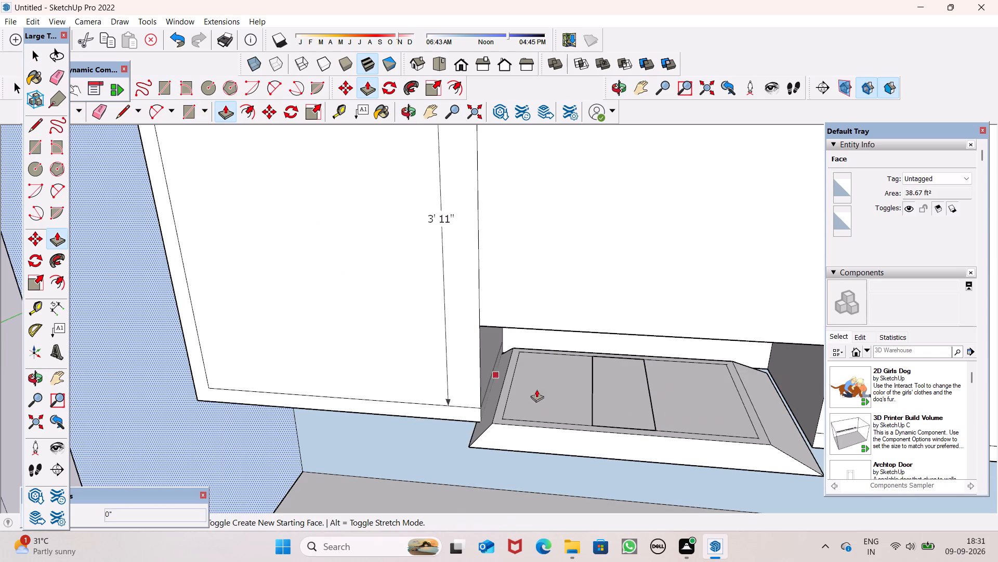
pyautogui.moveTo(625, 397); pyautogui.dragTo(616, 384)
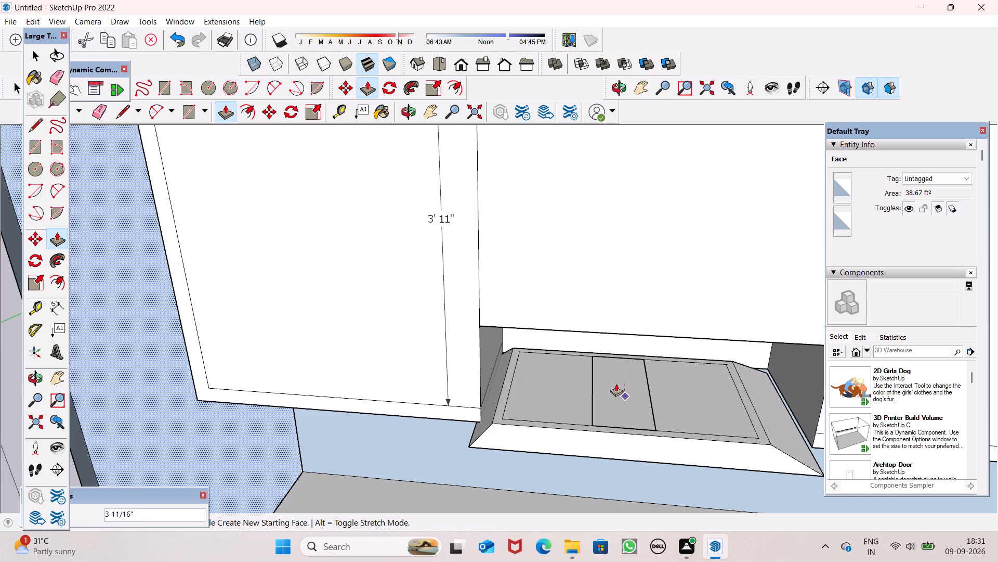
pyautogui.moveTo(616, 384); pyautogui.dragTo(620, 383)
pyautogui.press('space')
# Push/Pull the rectangle on the hood's top face up about 10 7/16" to the top of the recess as a duct.
pyautogui.scroll(-13, 620, 390)
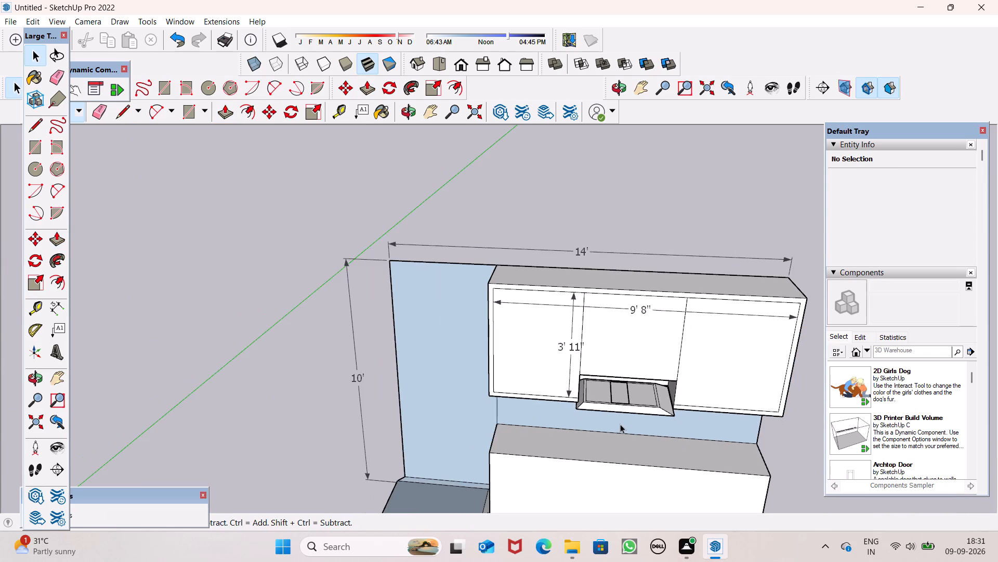
pyautogui.moveTo(621, 424); pyautogui.dragTo(654, 343, button='middle')
pyautogui.scroll(8, 634, 396)
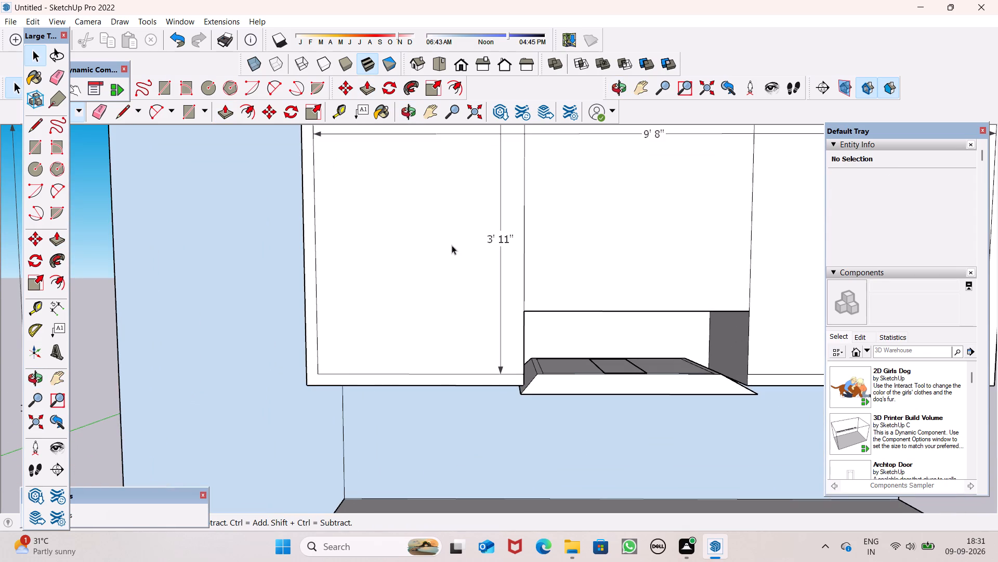
pyautogui.click(230, 118)
pyautogui.scroll(5, 628, 369)
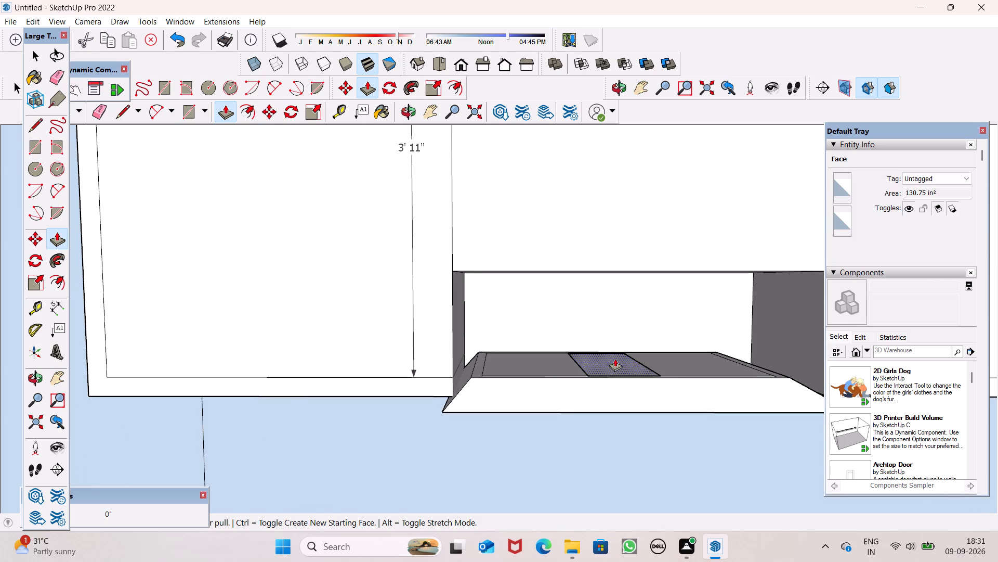
pyautogui.moveTo(615, 360); pyautogui.dragTo(595, 271)
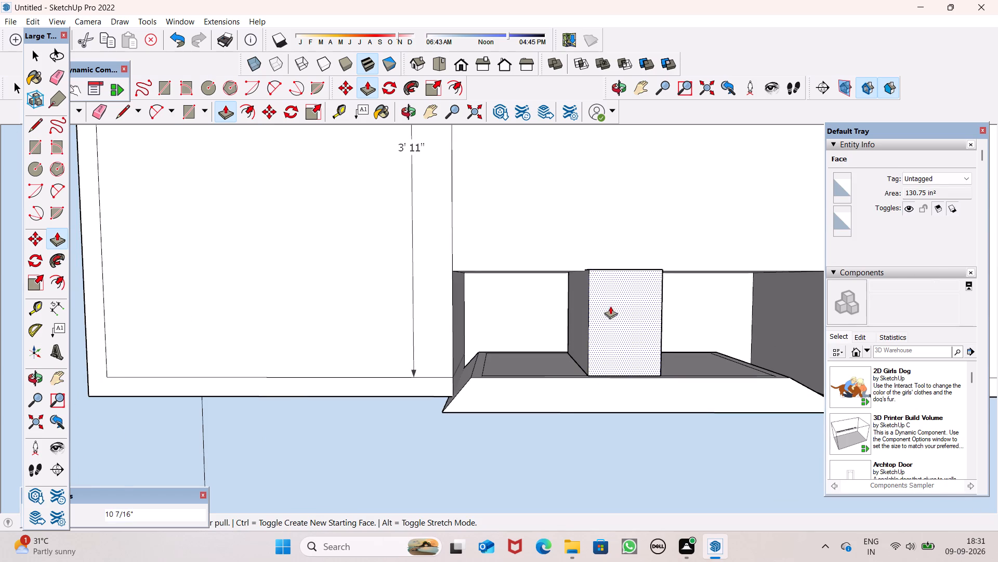
# Push the duct's front face back about 5 11/16" into the recess above the hood.
pyautogui.scroll(-6, 608, 320)
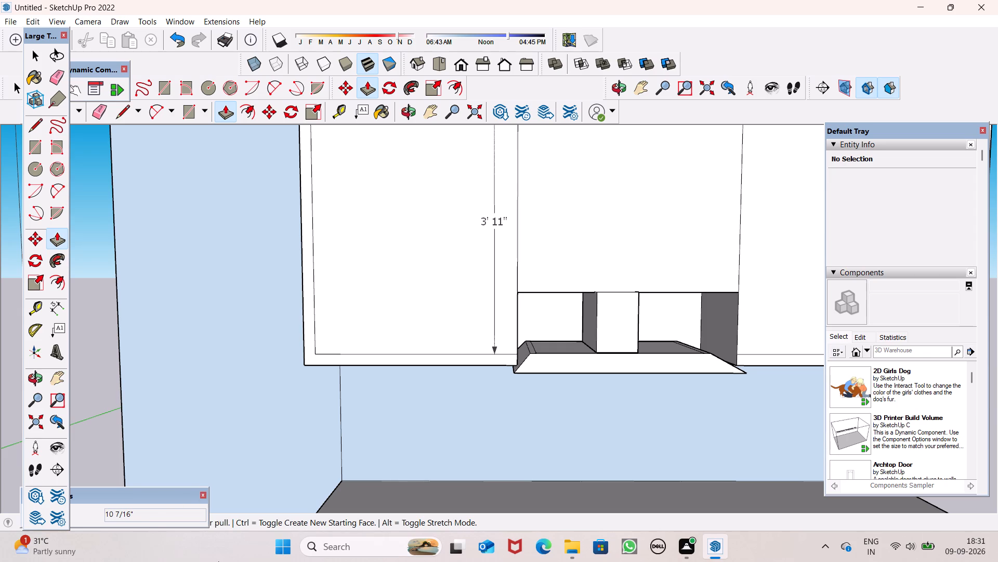
pyautogui.moveTo(587, 397); pyautogui.dragTo(673, 490, button='middle')
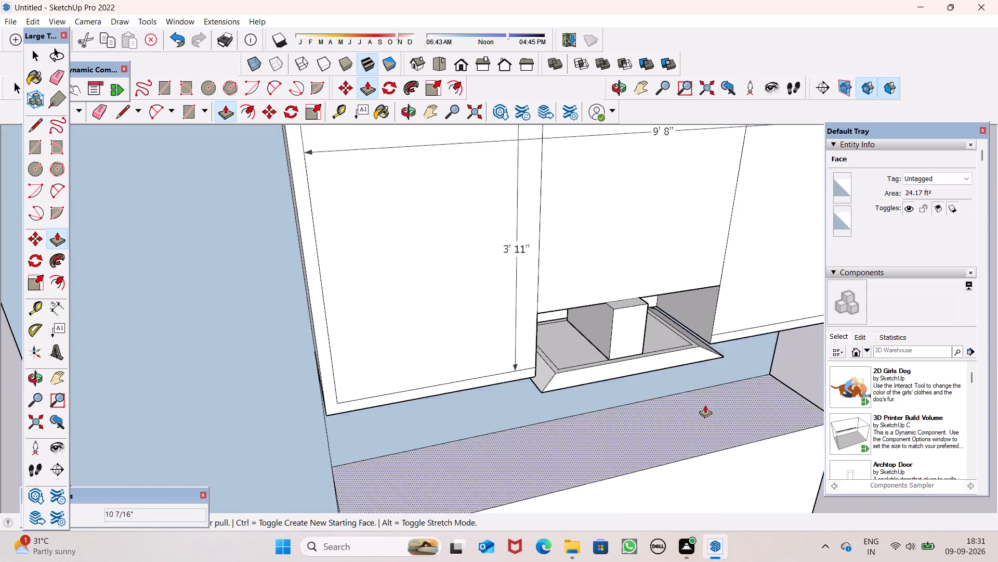
pyautogui.scroll(7, 665, 305)
pyautogui.moveTo(623, 354); pyautogui.dragTo(704, 377, button='middle')
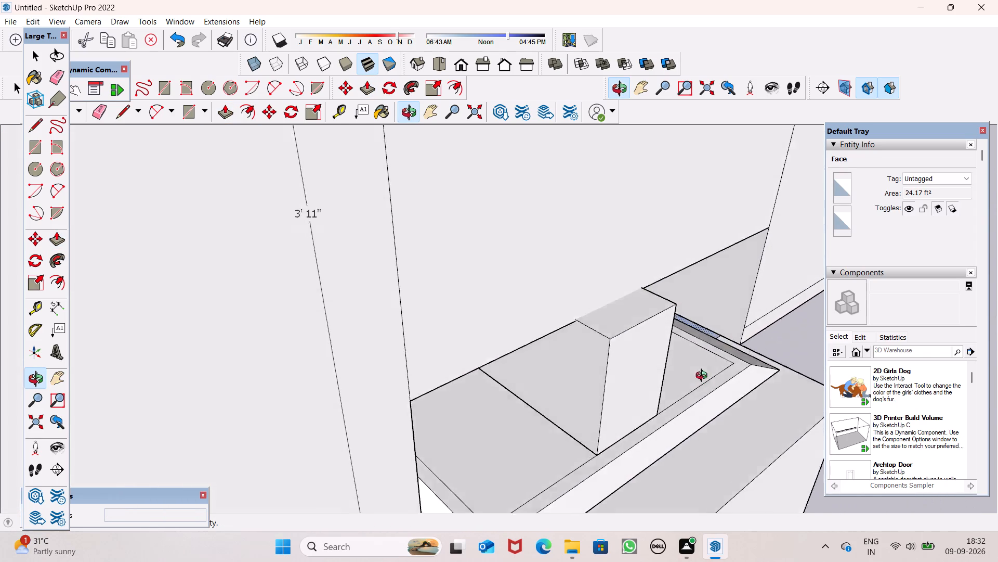
pyautogui.moveTo(704, 377); pyautogui.dragTo(647, 296, button='middle')
pyautogui.moveTo(595, 314); pyautogui.dragTo(593, 312)
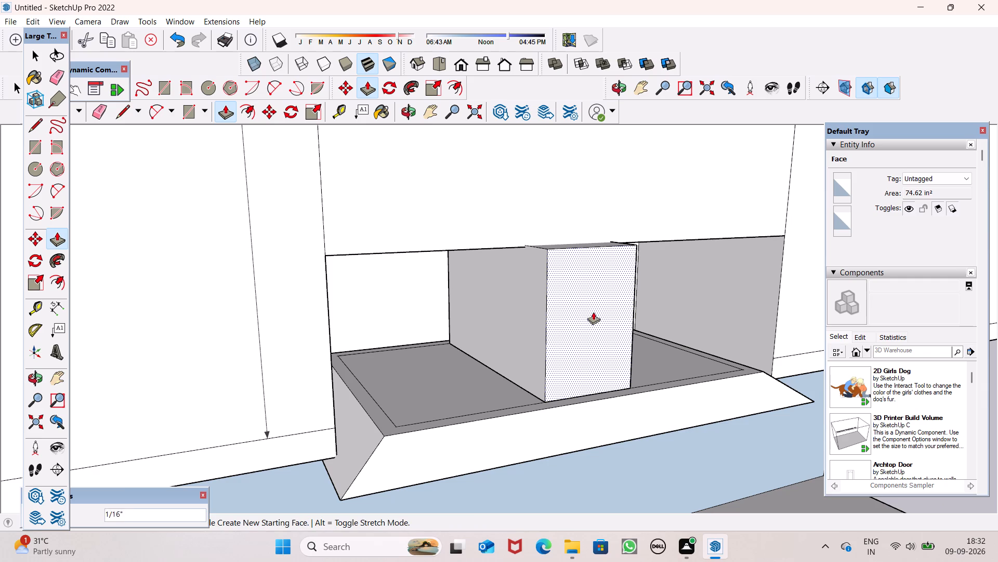
pyautogui.moveTo(593, 312); pyautogui.dragTo(549, 307)
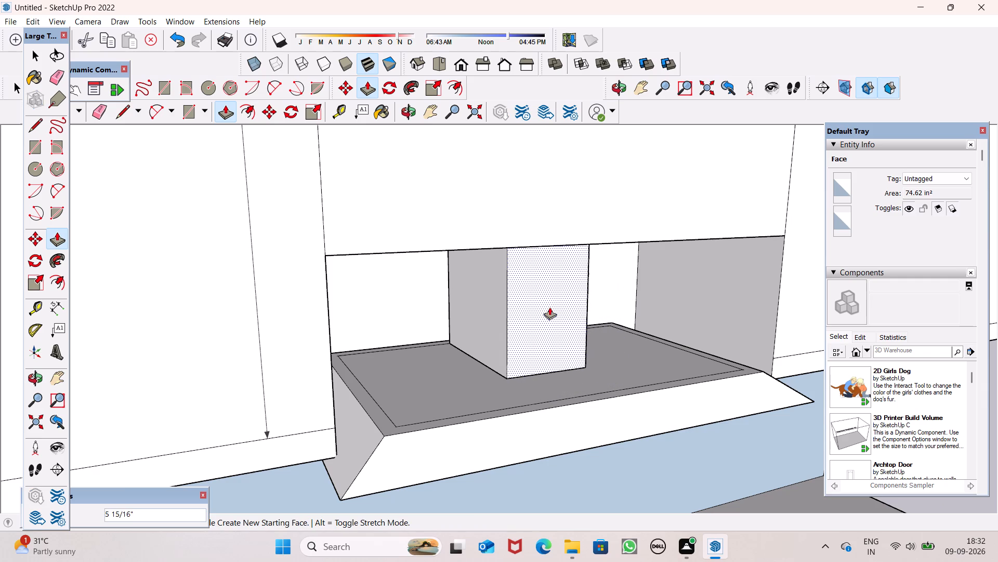
pyautogui.moveTo(549, 307); pyautogui.dragTo(550, 310)
pyautogui.moveTo(554, 318); pyautogui.dragTo(436, 283, button='middle')
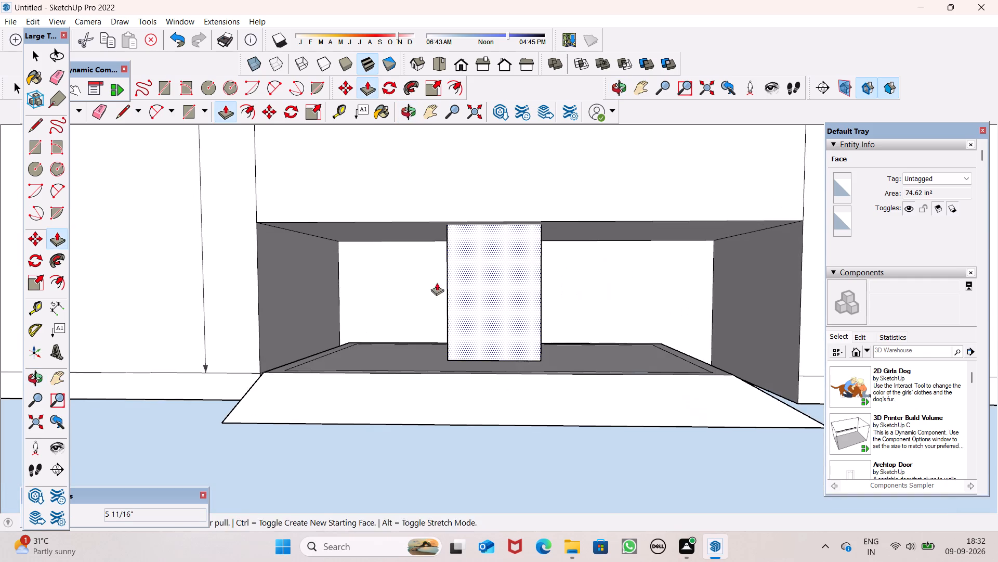
pyautogui.press('space')
pyautogui.press('space')
# Examine the hood and duct within the upper cabinets from below and from the front.
pyautogui.scroll(-7, 596, 299)
pyautogui.moveTo(596, 323); pyautogui.dragTo(577, 215, button='middle')
pyautogui.scroll(-4, 592, 247)
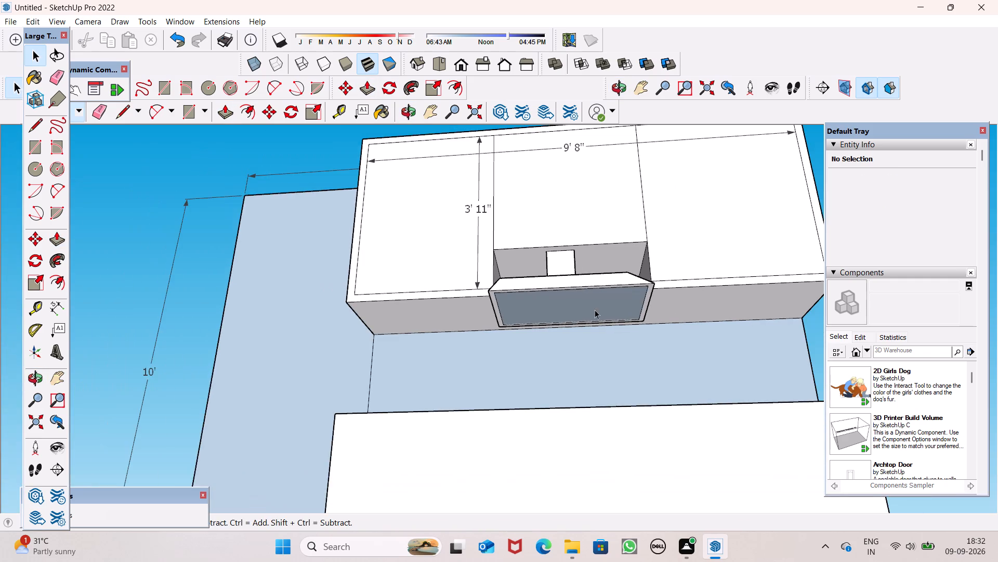
pyautogui.moveTo(595, 310); pyautogui.dragTo(596, 342, button='middle')
pyautogui.scroll(-1, 596, 342)
pyautogui.scroll(-3, 578, 302)
pyautogui.moveTo(580, 302); pyautogui.dragTo(580, 362, button='middle')
pyautogui.press('space')
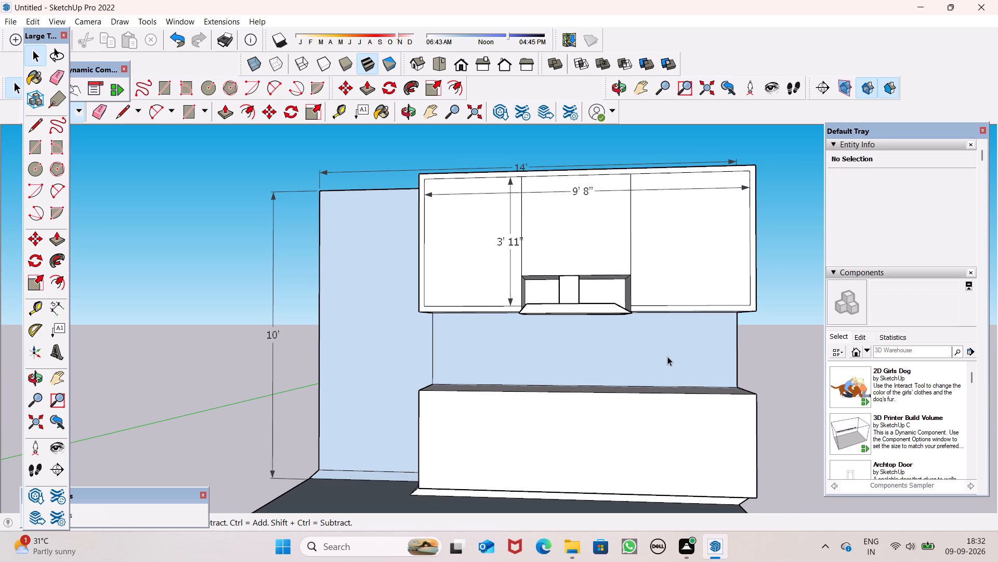
# Draw a vertical line down the middle of each of the three upper cabinet fronts, 3' 11" on the outer two and 3' on the middle.
pyautogui.click(124, 121)
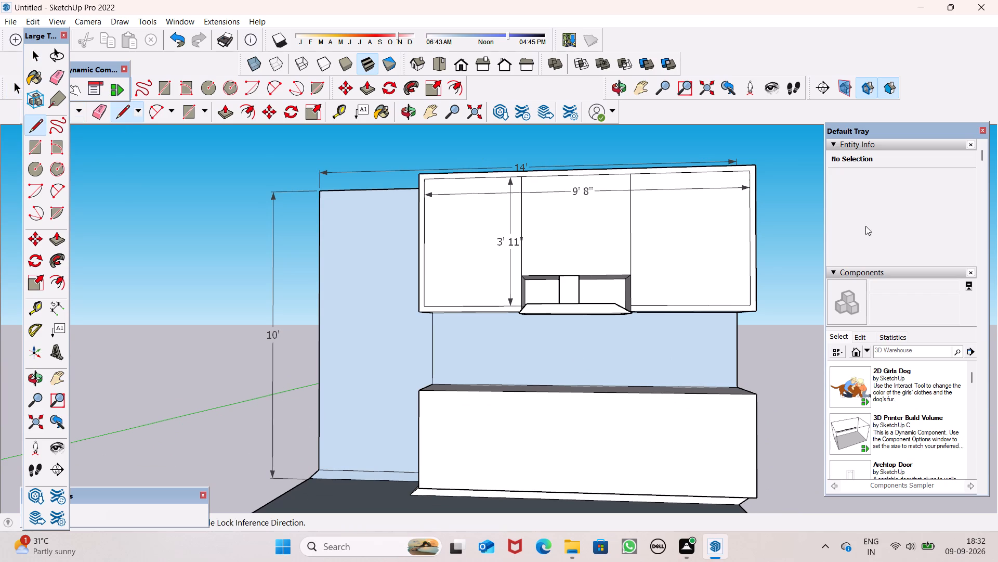
pyautogui.scroll(3, 812, 200)
pyautogui.moveTo(663, 167); pyautogui.dragTo(663, 172)
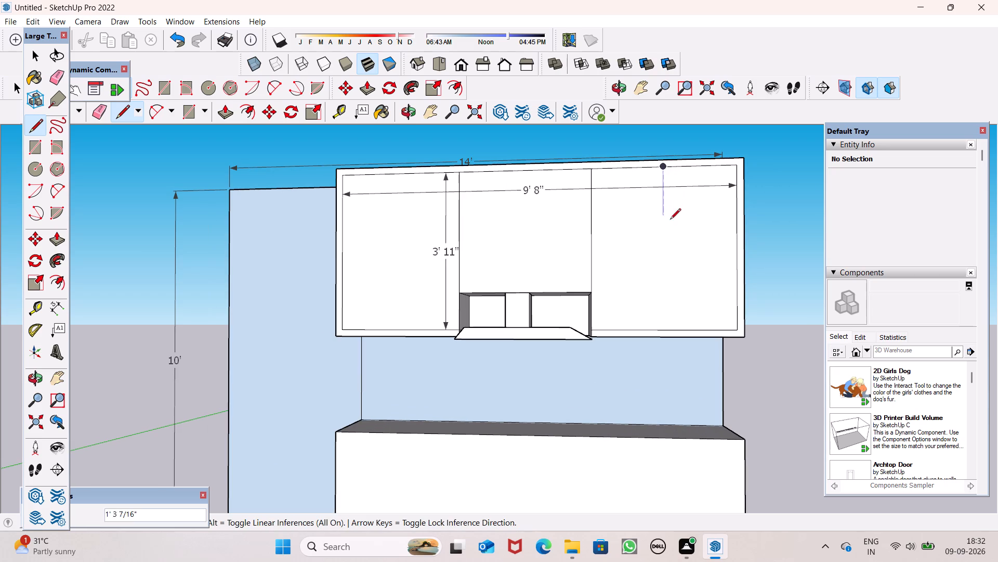
pyautogui.click(664, 333)
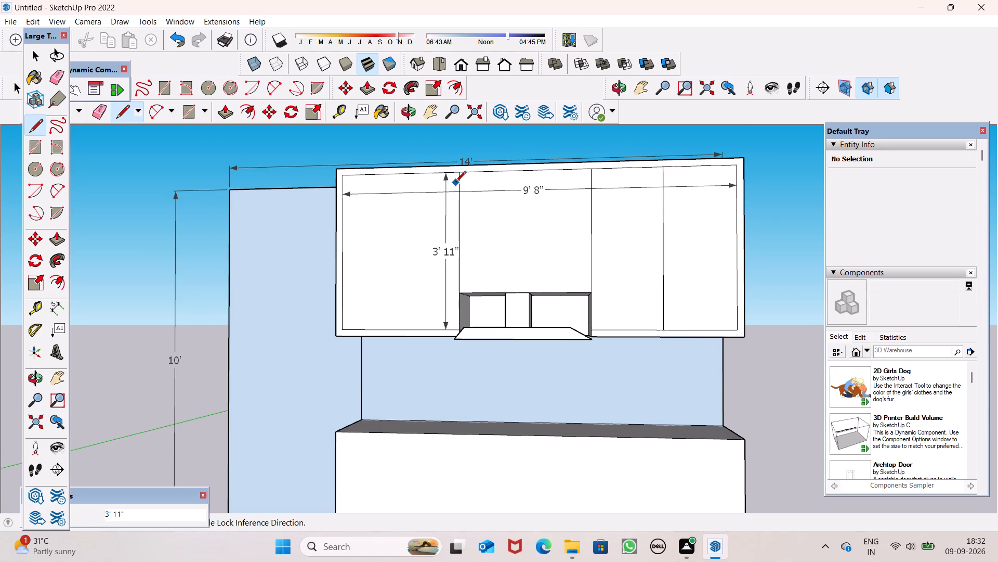
pyautogui.click(524, 169)
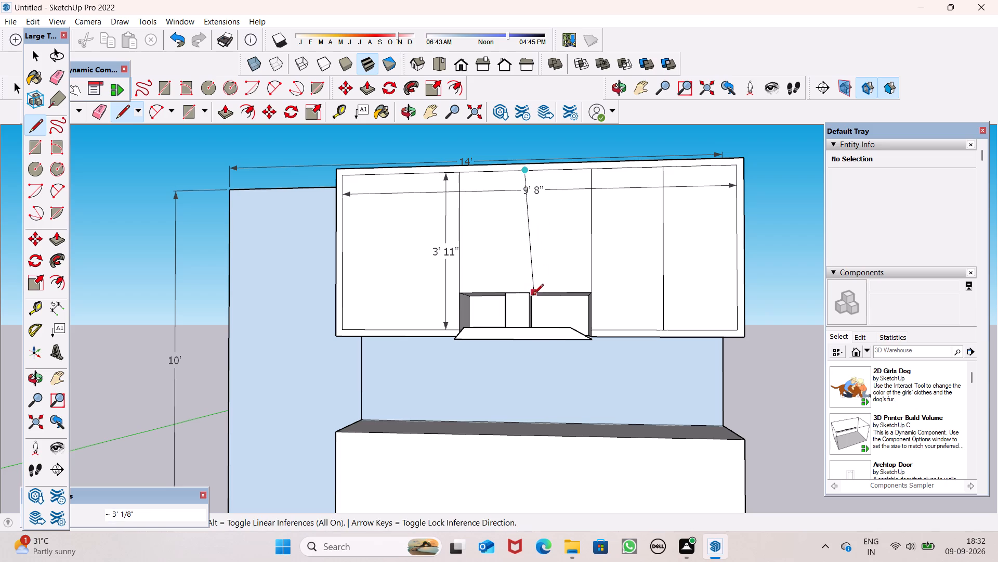
pyautogui.click(521, 297)
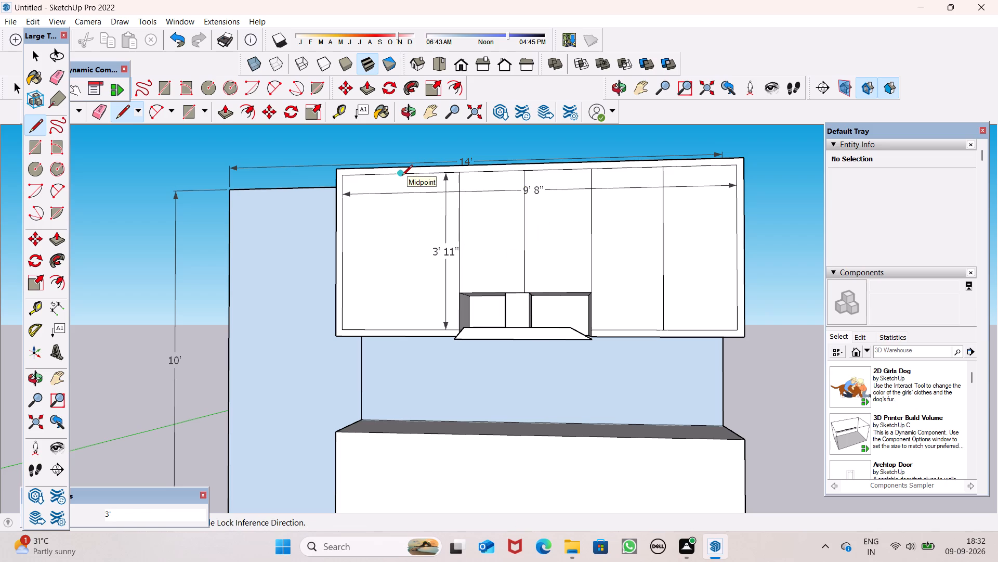
pyautogui.click(402, 176)
pyautogui.click(400, 328)
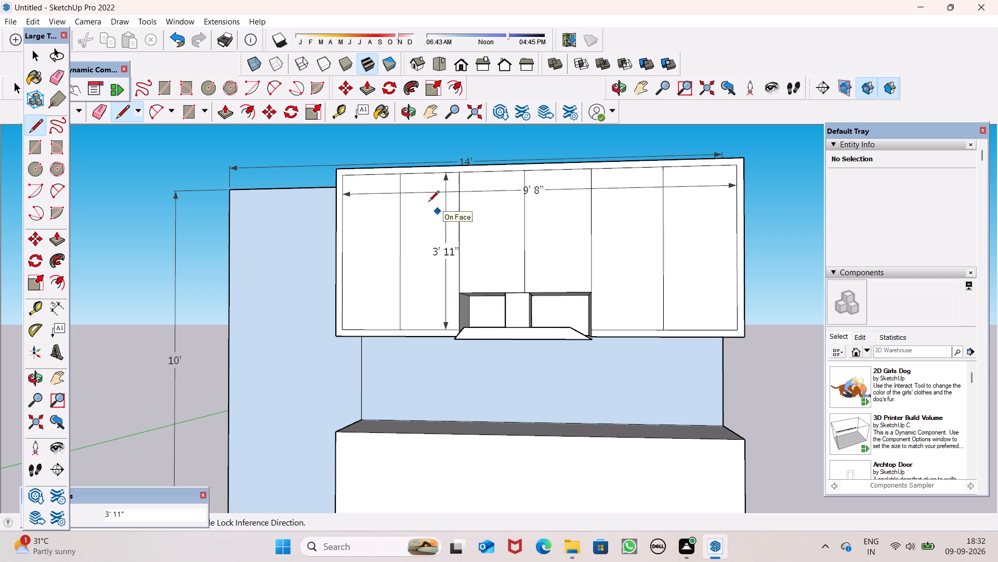
pyautogui.press('space')
# Erase the 10', 14', 9' 8" and 3' 11" dimensions from the wall and the upper cabinets.
pyautogui.click(103, 117)
pyautogui.moveTo(177, 184); pyautogui.dragTo(163, 243)
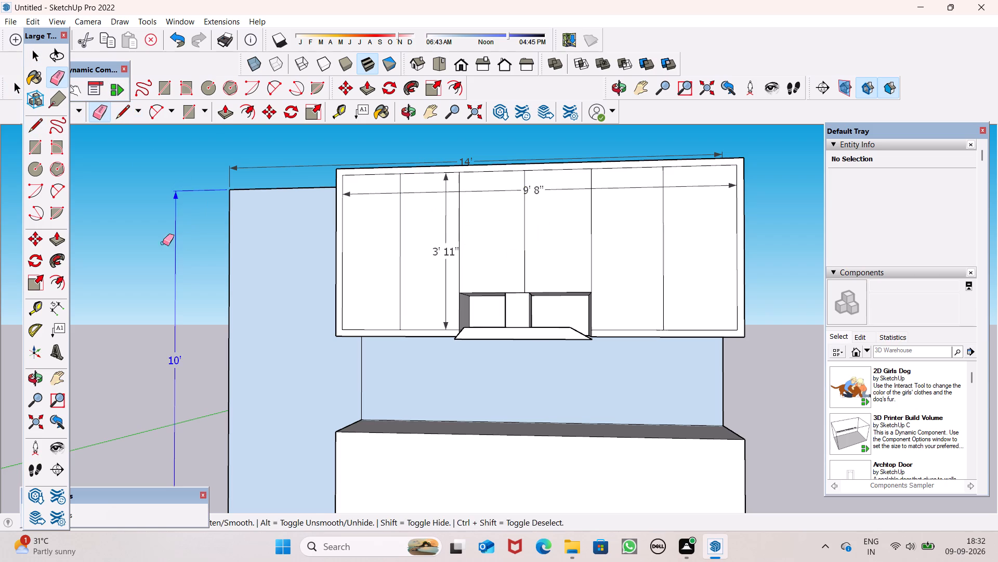
pyautogui.moveTo(163, 243); pyautogui.dragTo(165, 227)
pyautogui.moveTo(270, 162); pyautogui.dragTo(226, 185)
pyautogui.click(393, 193)
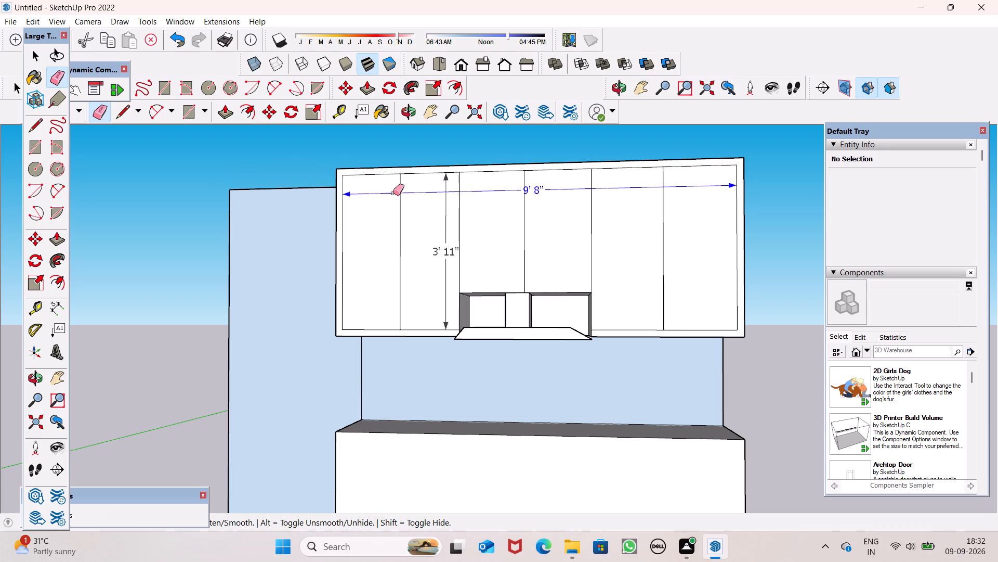
pyautogui.moveTo(447, 201); pyautogui.dragTo(443, 207)
pyautogui.press('space')
pyautogui.press('space')
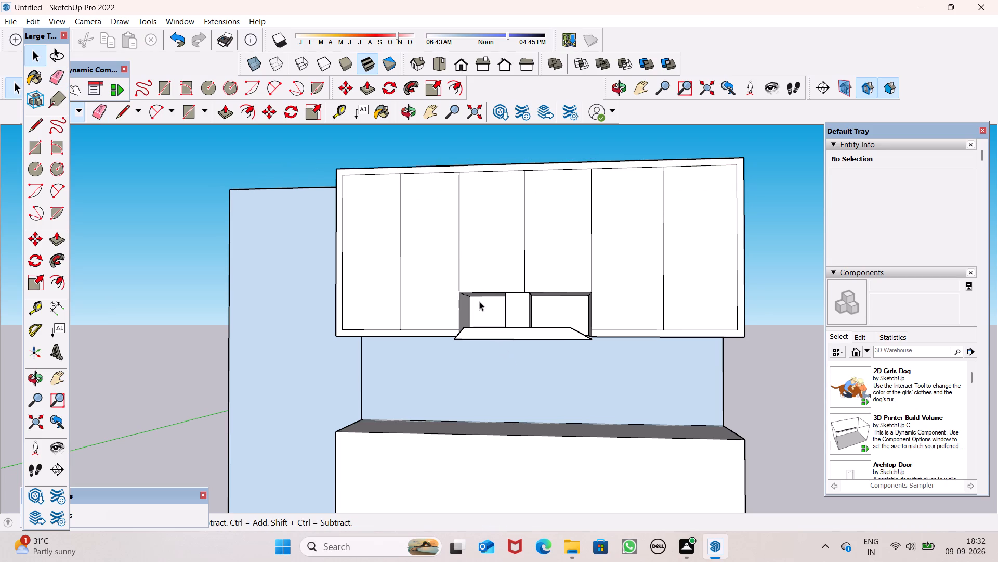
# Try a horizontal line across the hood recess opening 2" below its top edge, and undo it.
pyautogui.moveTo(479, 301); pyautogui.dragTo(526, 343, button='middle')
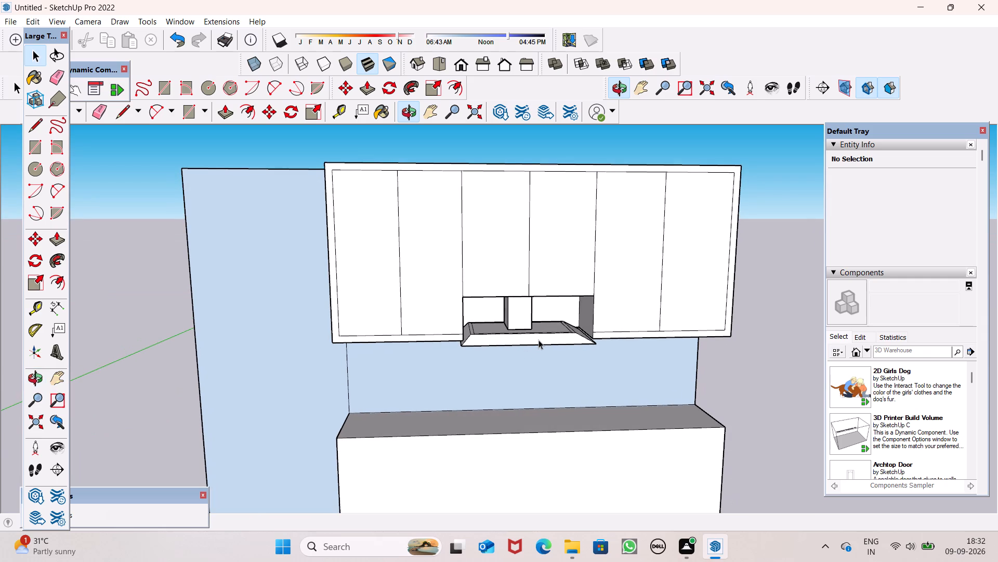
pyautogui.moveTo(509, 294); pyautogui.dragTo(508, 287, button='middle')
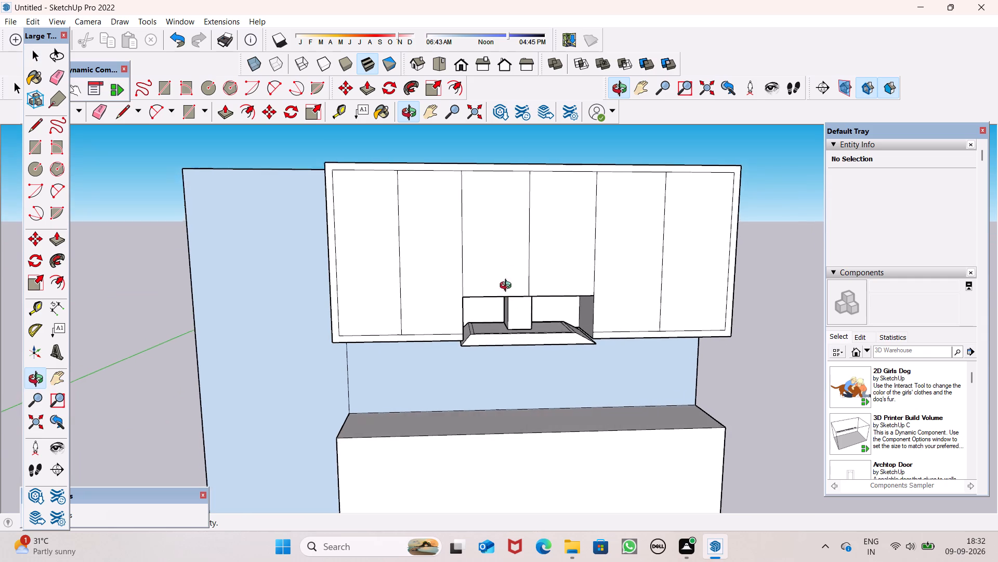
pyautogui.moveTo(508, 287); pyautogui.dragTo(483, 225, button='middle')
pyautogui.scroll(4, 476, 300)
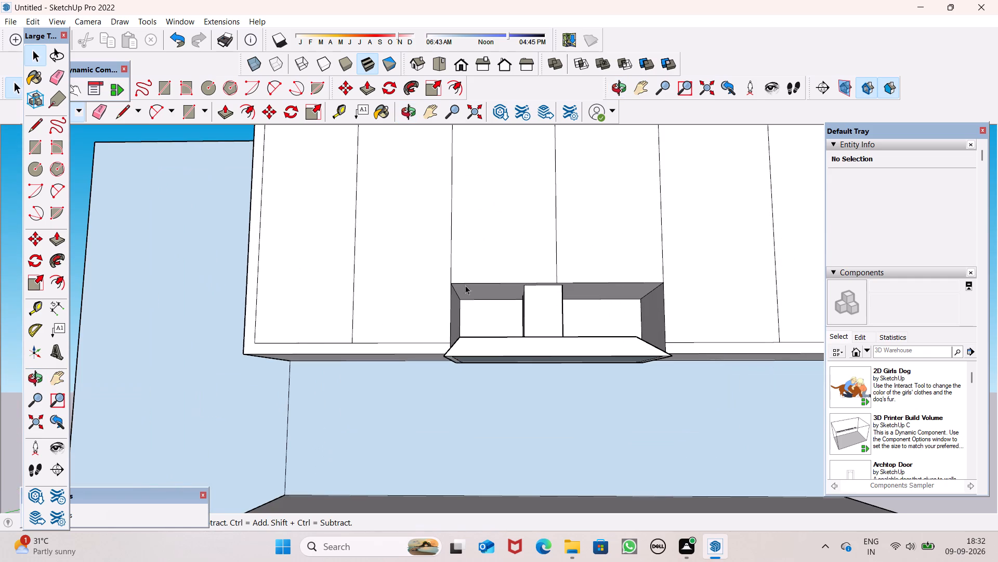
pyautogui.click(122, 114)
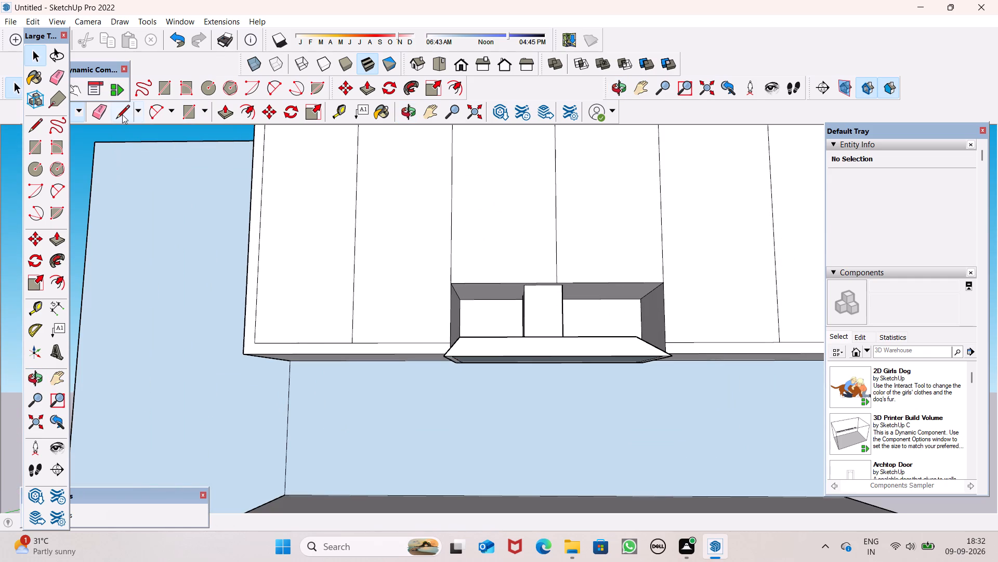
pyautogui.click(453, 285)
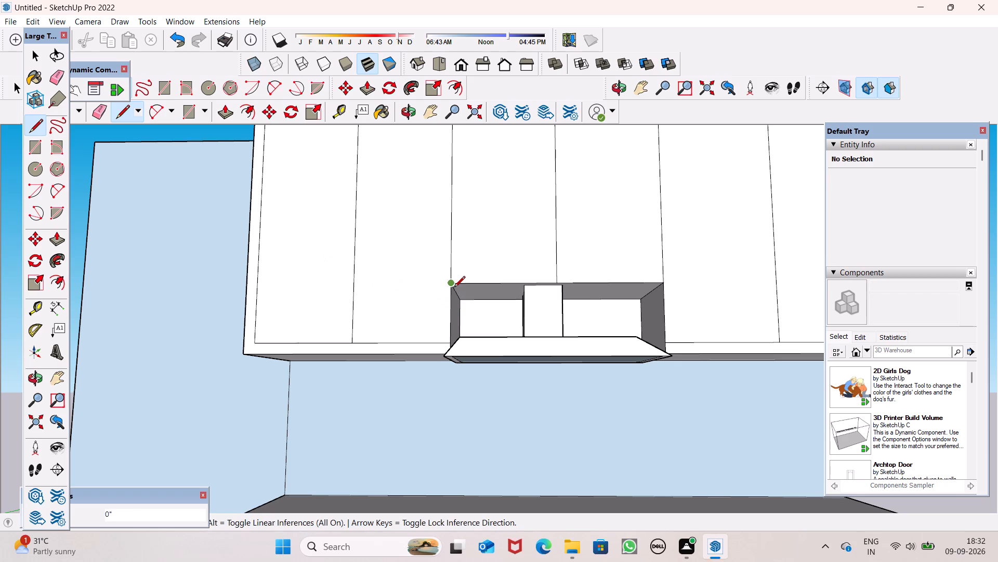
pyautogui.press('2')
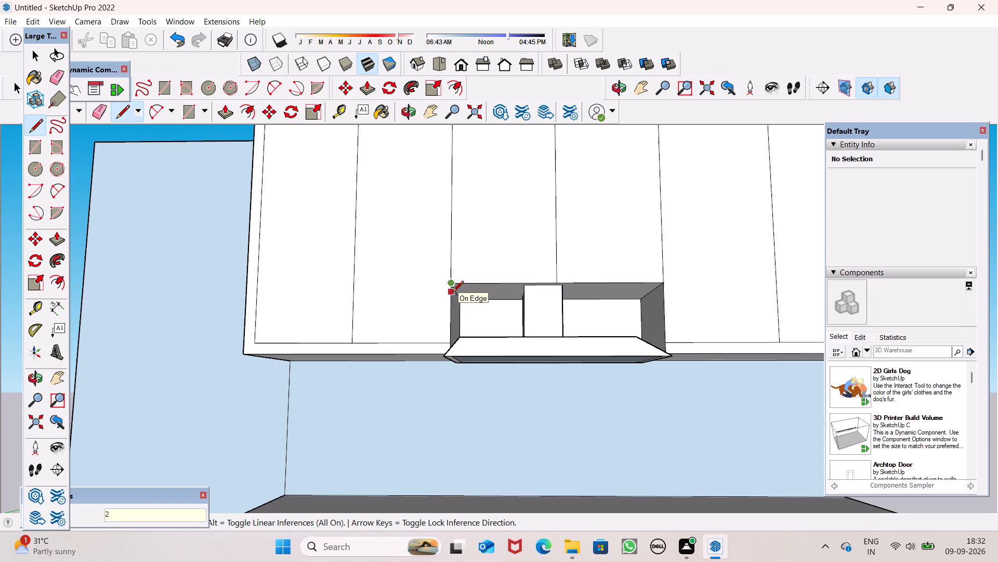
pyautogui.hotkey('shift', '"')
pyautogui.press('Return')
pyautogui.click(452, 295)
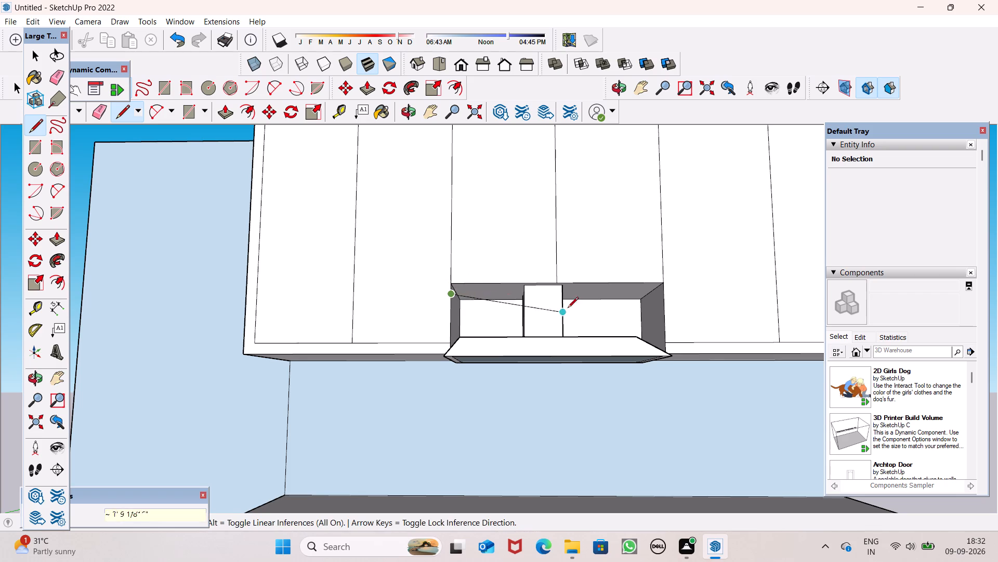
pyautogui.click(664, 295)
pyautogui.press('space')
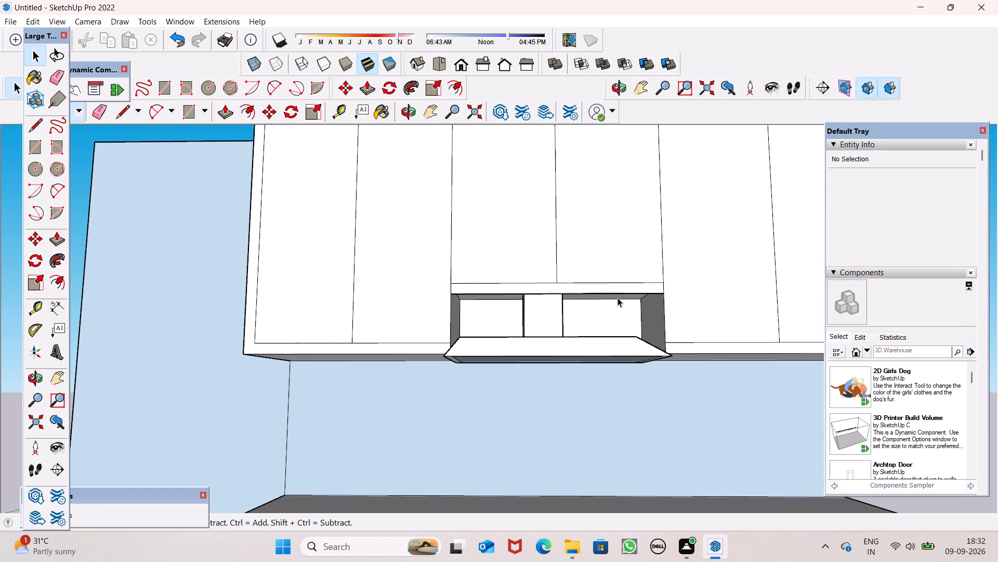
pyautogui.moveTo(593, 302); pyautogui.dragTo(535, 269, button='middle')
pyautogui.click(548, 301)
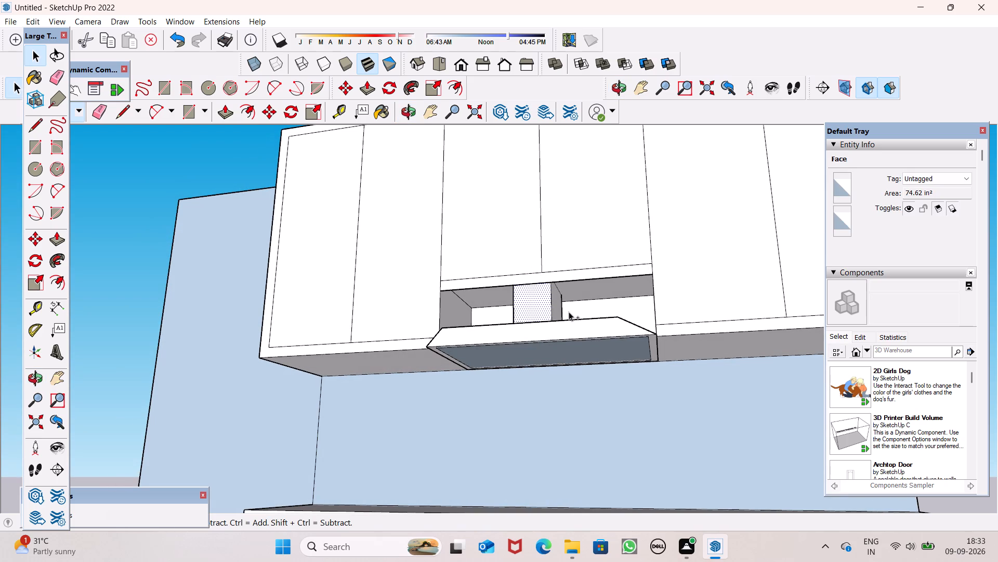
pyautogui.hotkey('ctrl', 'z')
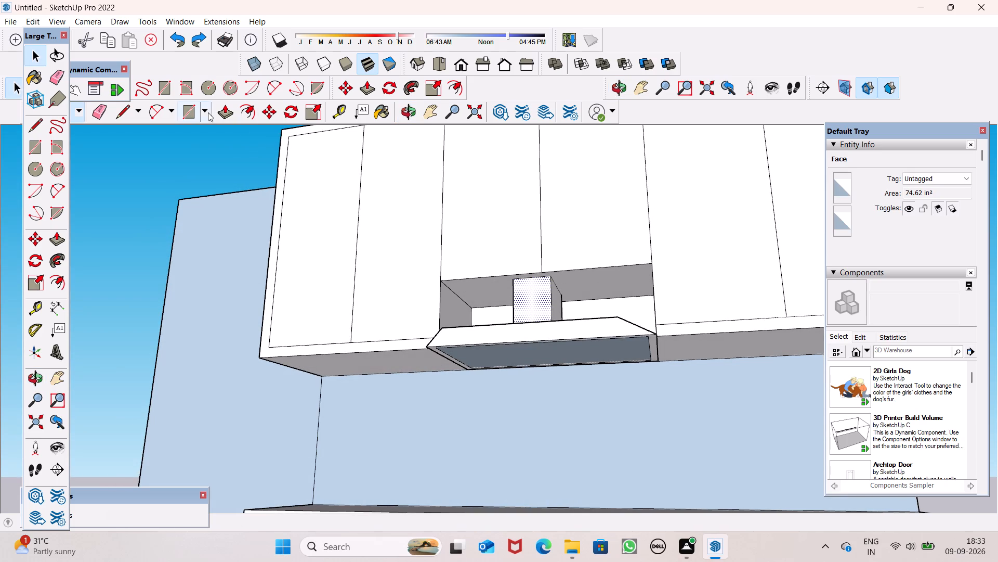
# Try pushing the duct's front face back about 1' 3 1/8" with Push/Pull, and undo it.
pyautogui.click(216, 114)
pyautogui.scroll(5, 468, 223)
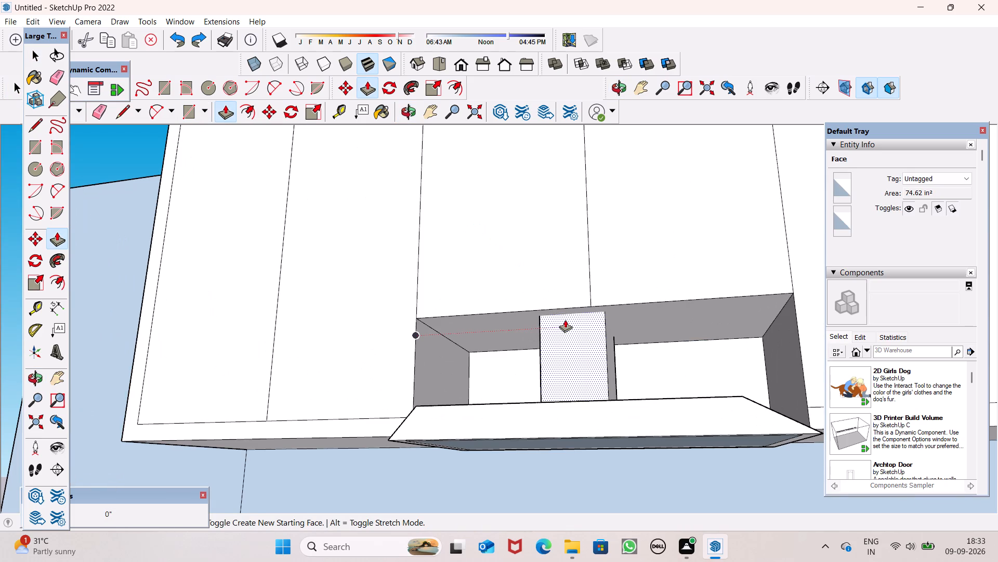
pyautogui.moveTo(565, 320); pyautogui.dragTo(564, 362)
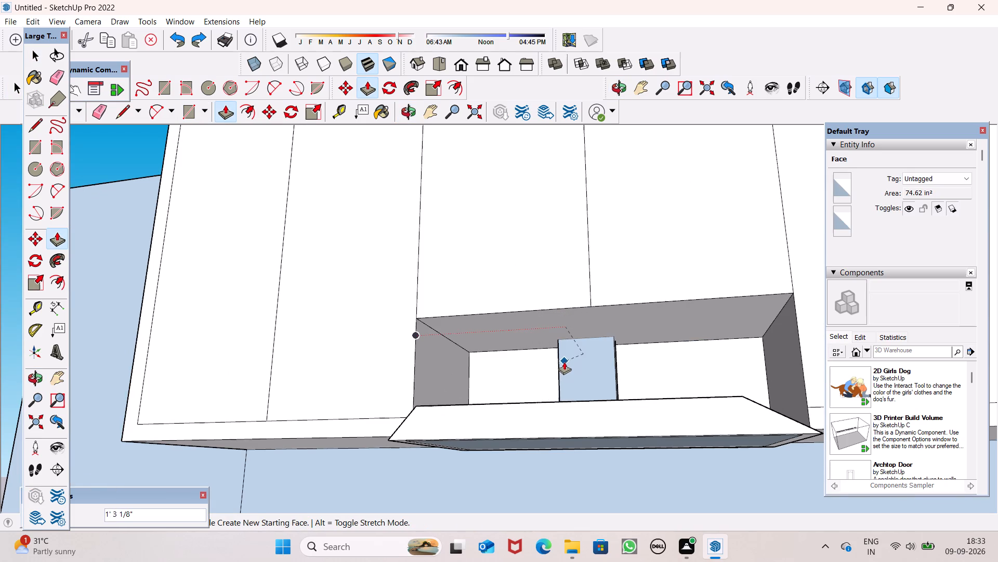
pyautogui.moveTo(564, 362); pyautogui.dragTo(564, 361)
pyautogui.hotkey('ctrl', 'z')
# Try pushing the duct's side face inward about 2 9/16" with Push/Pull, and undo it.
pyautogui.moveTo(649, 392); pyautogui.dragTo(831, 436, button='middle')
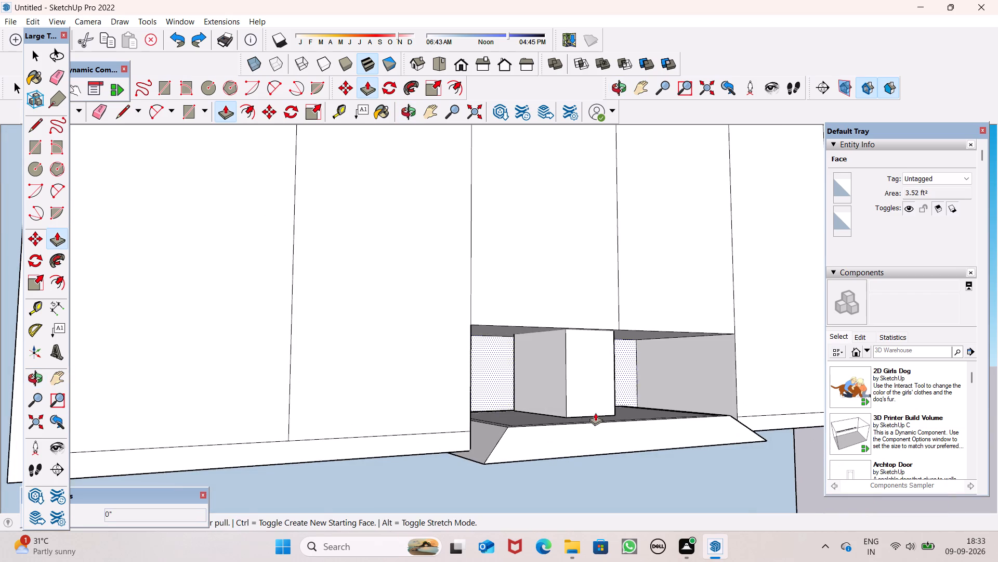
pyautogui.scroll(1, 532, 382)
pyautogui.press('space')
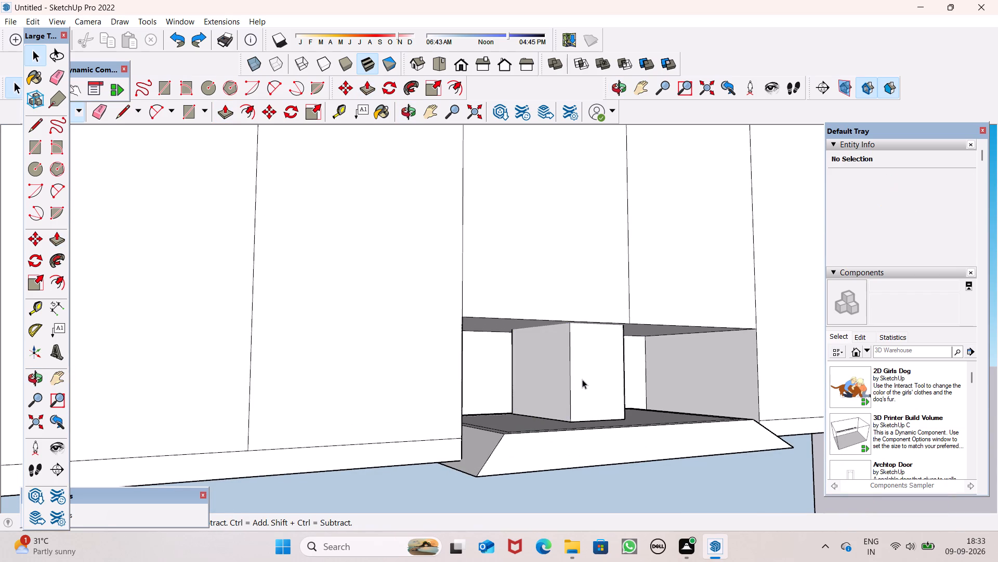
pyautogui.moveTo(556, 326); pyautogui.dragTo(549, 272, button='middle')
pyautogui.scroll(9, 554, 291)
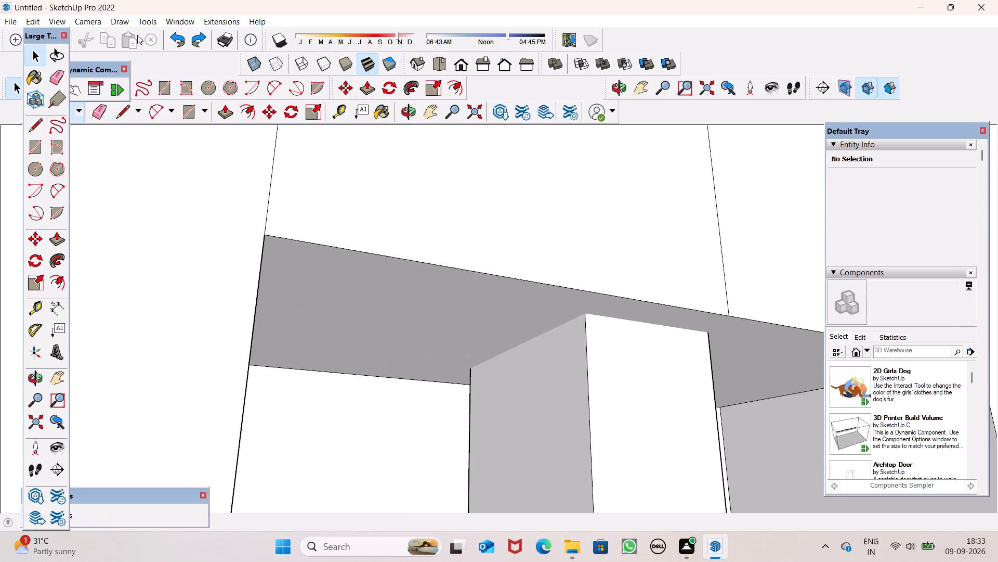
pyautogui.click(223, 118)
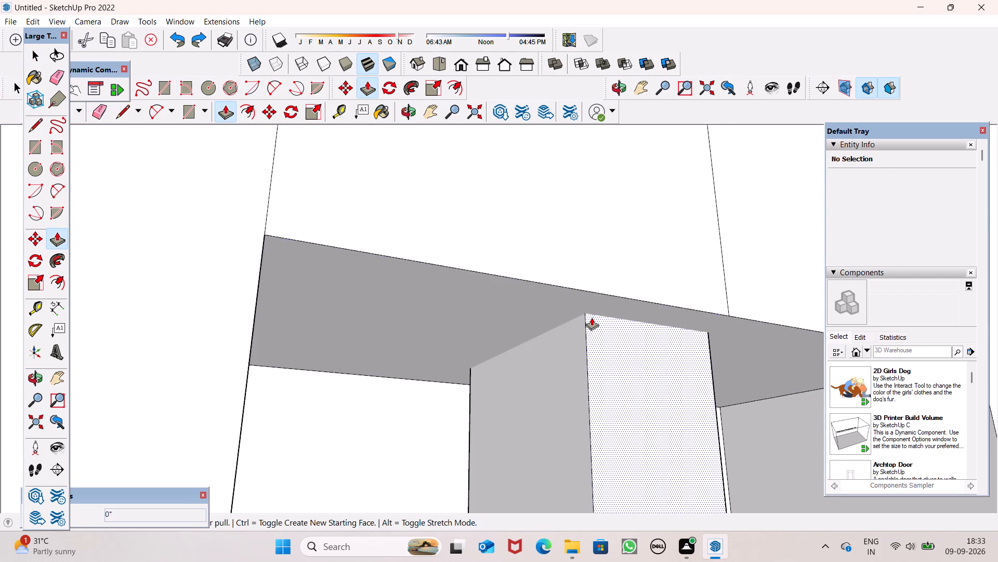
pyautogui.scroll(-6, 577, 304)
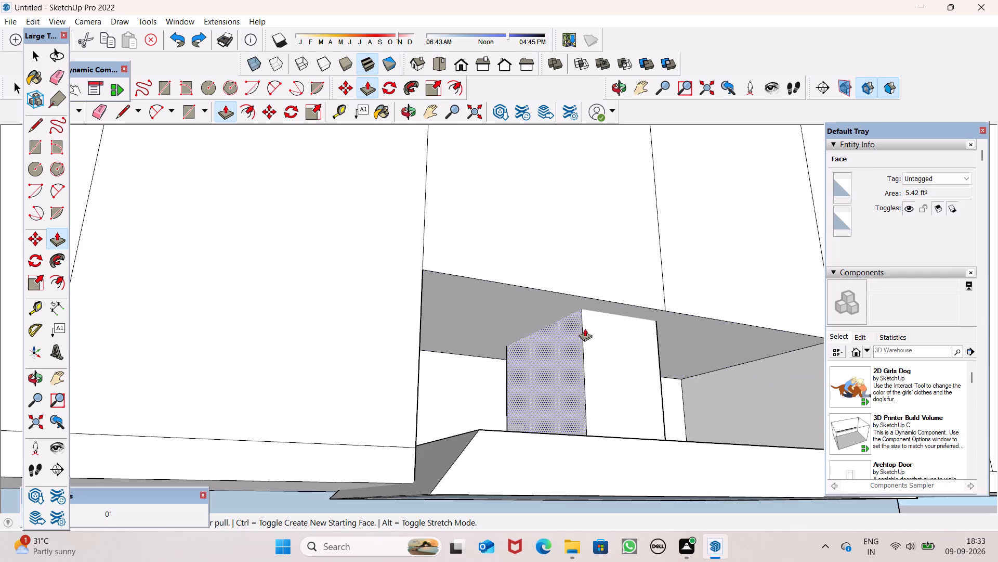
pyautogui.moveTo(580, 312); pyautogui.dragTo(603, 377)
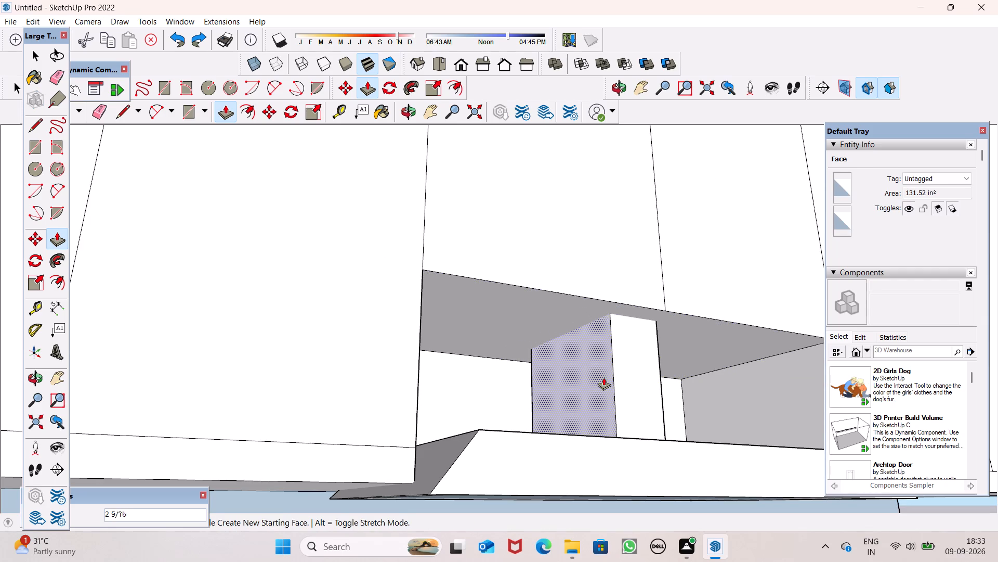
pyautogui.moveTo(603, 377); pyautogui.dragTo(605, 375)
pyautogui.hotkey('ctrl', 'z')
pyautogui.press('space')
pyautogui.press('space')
# Mark 2" down from the top corner of the hood recess and draw a horizontal line from there across the opening.
pyautogui.scroll(-8, 549, 325)
pyautogui.moveTo(541, 324); pyautogui.dragTo(358, 392, button='middle')
pyautogui.moveTo(509, 365); pyautogui.dragTo(539, 359, button='middle')
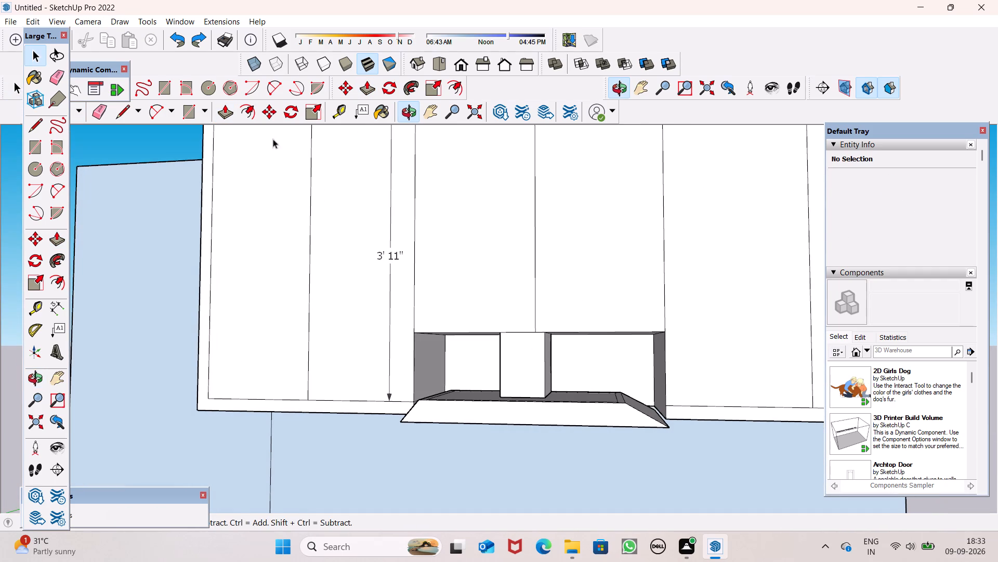
pyautogui.click(123, 113)
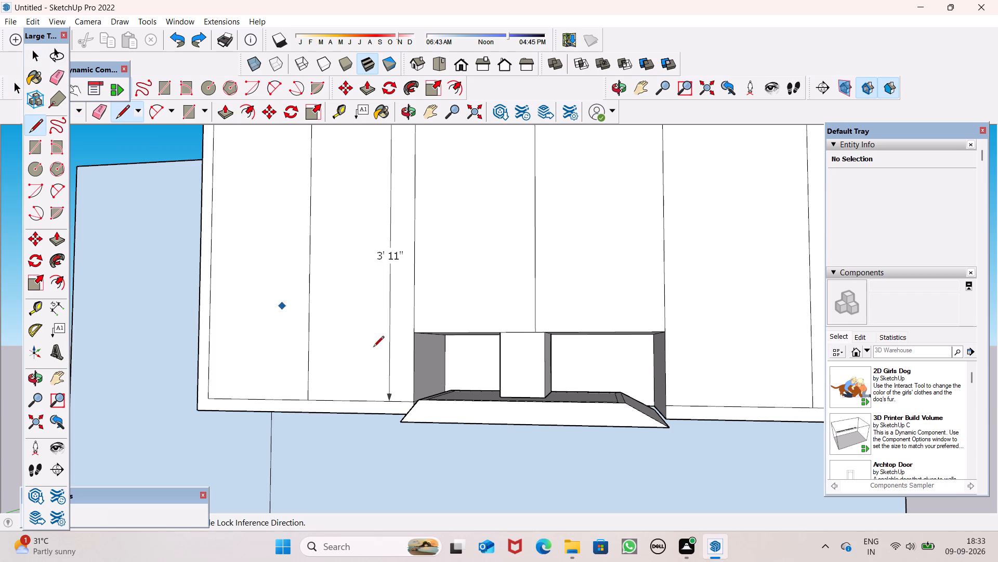
pyautogui.click(414, 335)
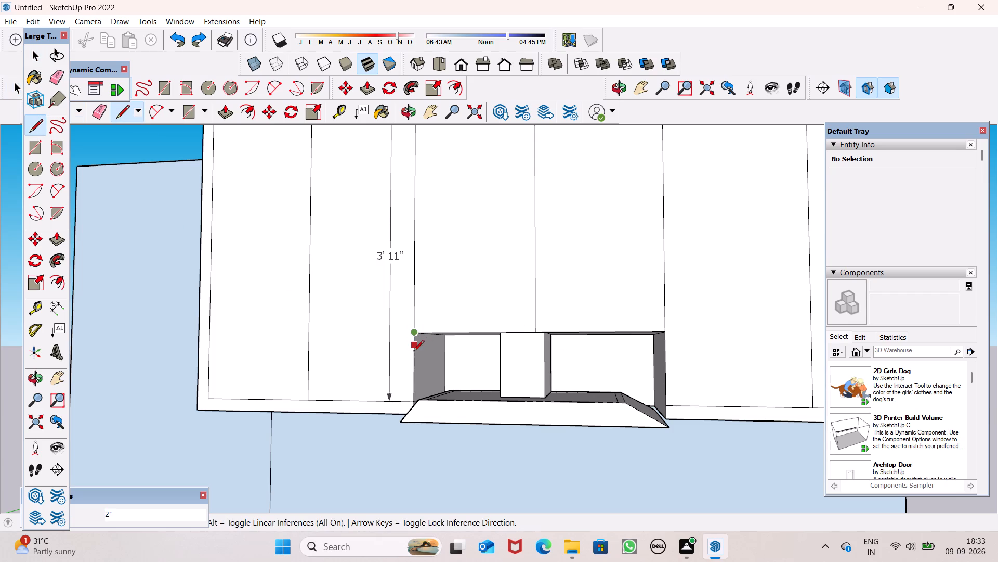
pyautogui.press('2')
pyautogui.hotkey('shift', '"')
pyautogui.press('Return')
pyautogui.click(414, 346)
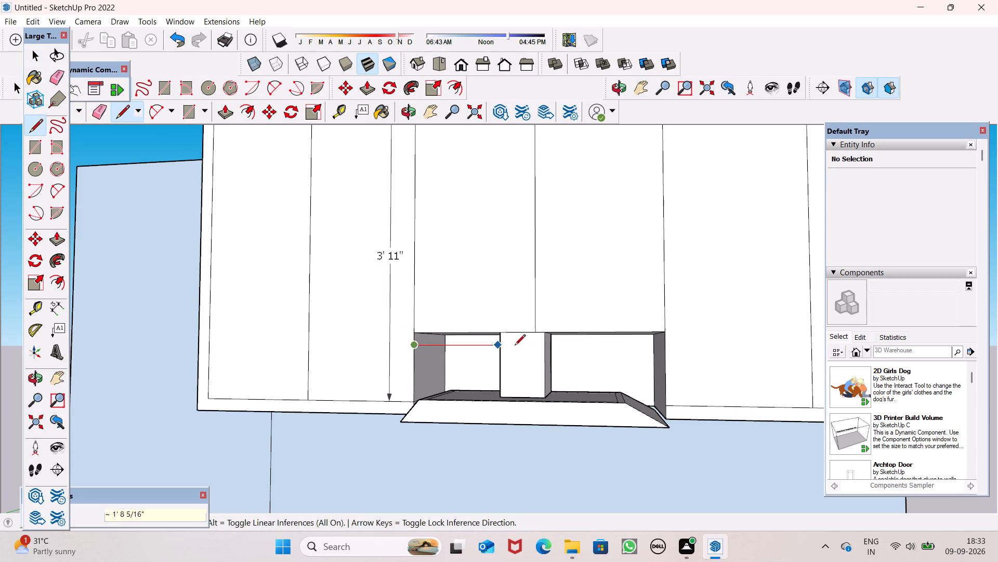
pyautogui.click(664, 347)
pyautogui.press('space')
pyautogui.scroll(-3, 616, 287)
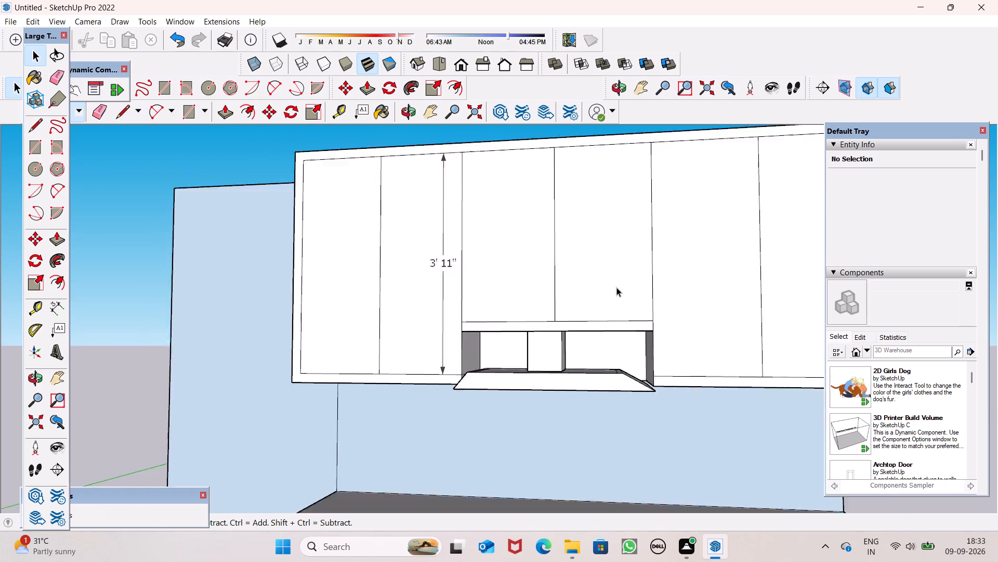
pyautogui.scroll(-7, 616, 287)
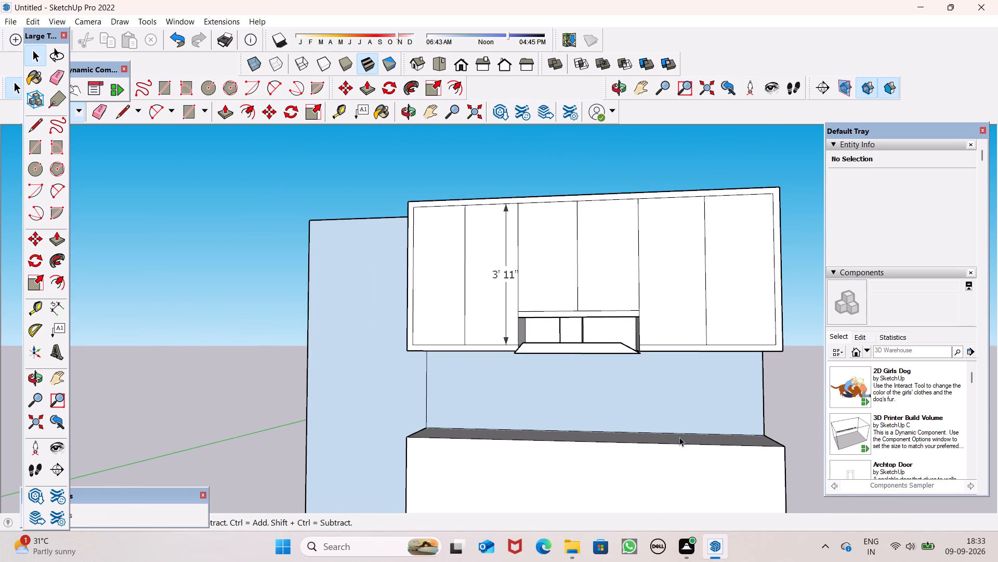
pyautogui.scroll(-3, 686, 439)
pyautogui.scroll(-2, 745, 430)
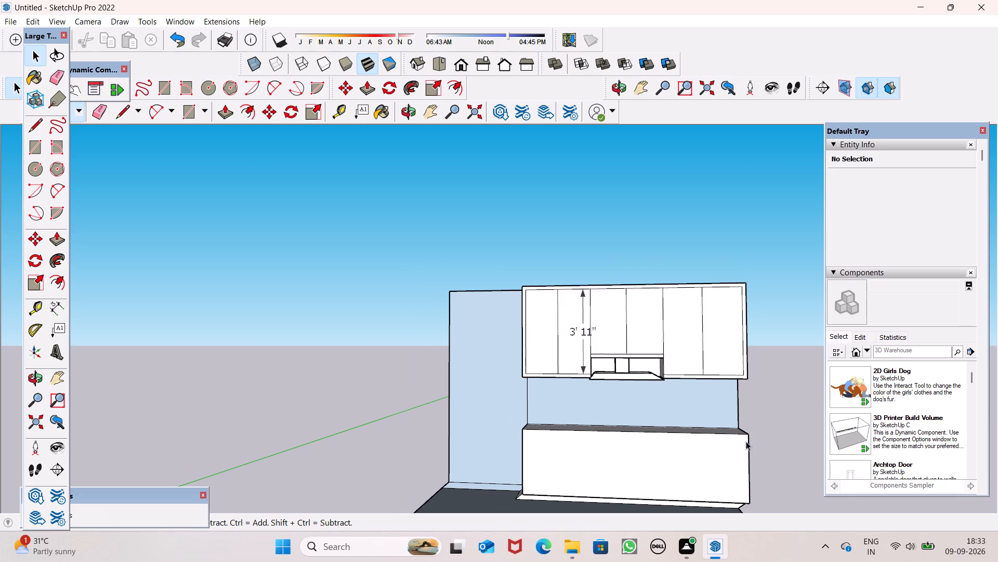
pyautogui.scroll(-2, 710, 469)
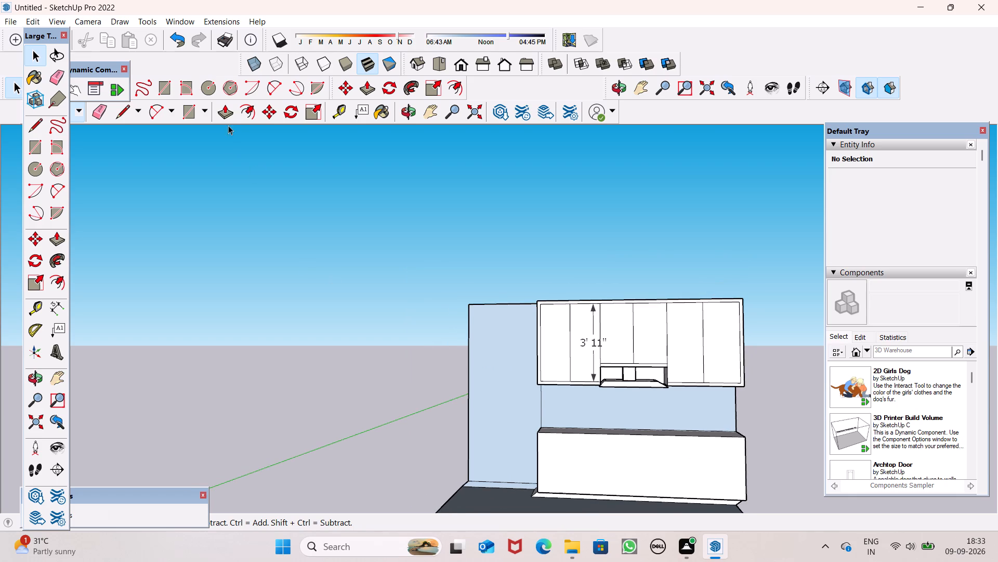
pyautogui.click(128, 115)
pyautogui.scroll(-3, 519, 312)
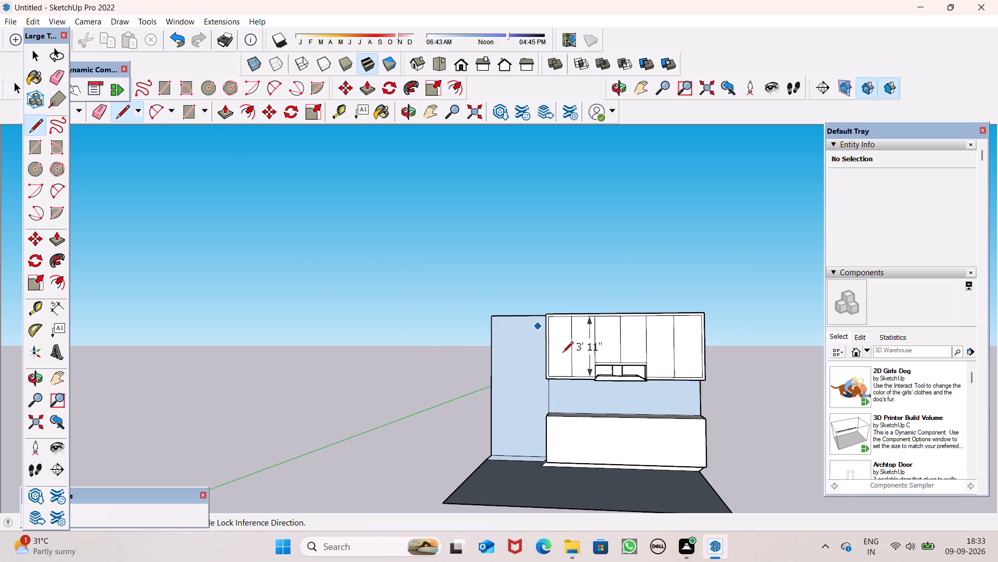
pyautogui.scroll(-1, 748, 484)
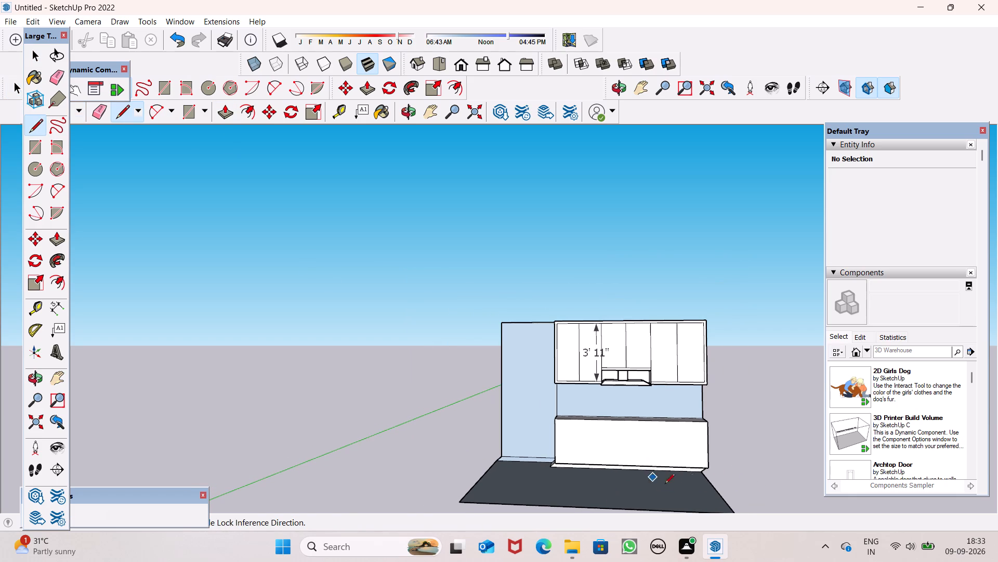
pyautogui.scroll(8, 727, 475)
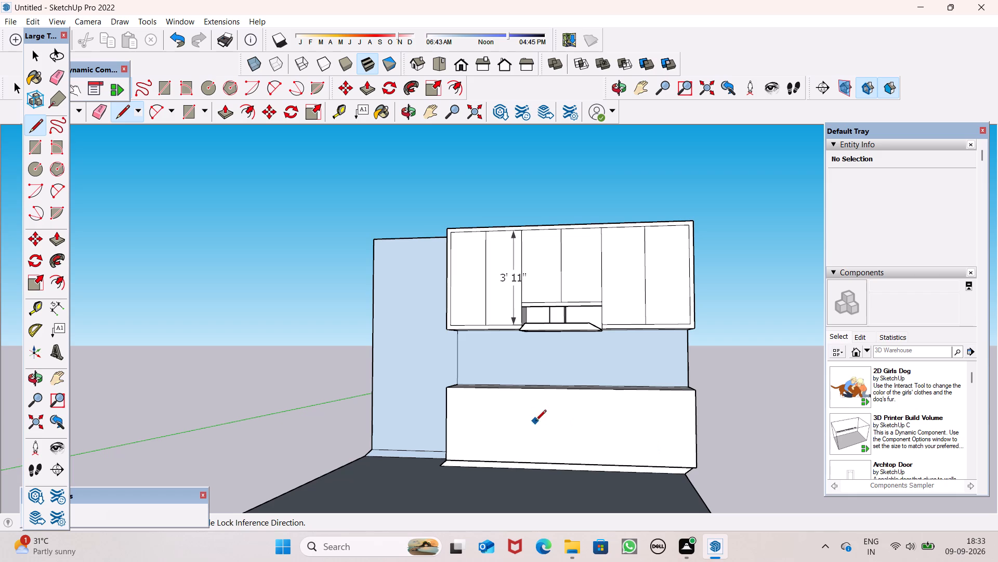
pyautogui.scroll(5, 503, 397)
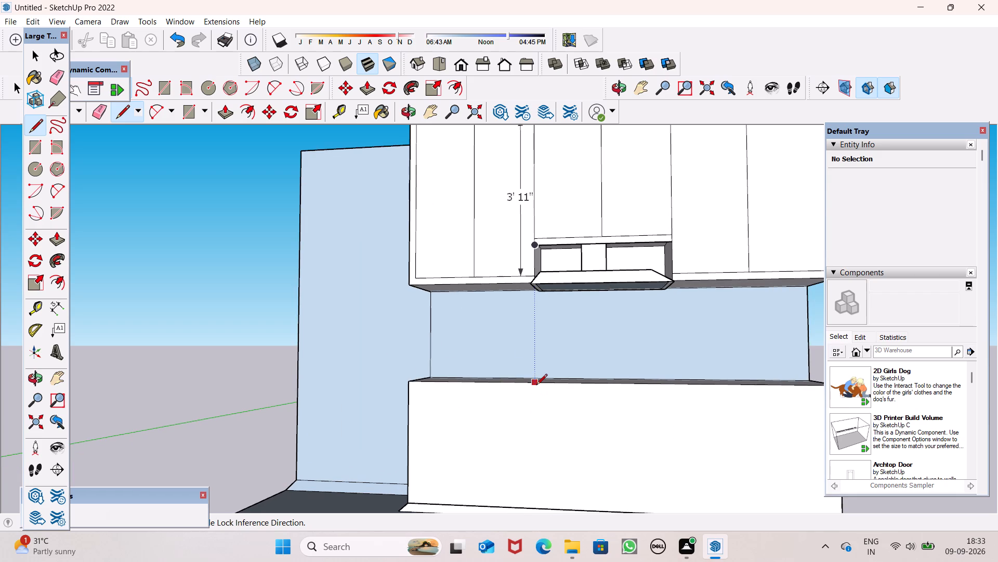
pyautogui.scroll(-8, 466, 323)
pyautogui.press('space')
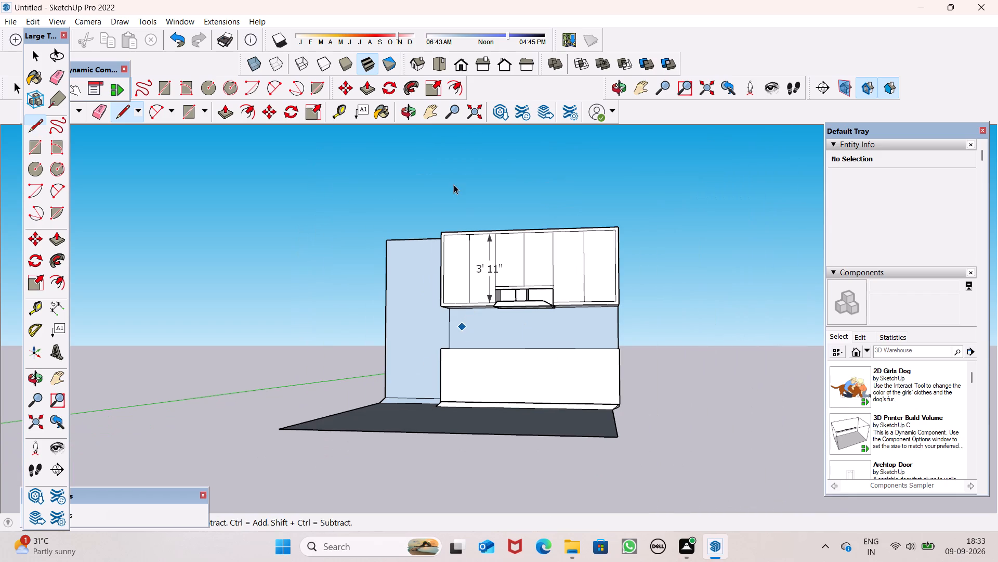
# Offset the base cabinet's front face outline 2" inward.
pyautogui.click(453, 93)
pyautogui.scroll(5, 543, 382)
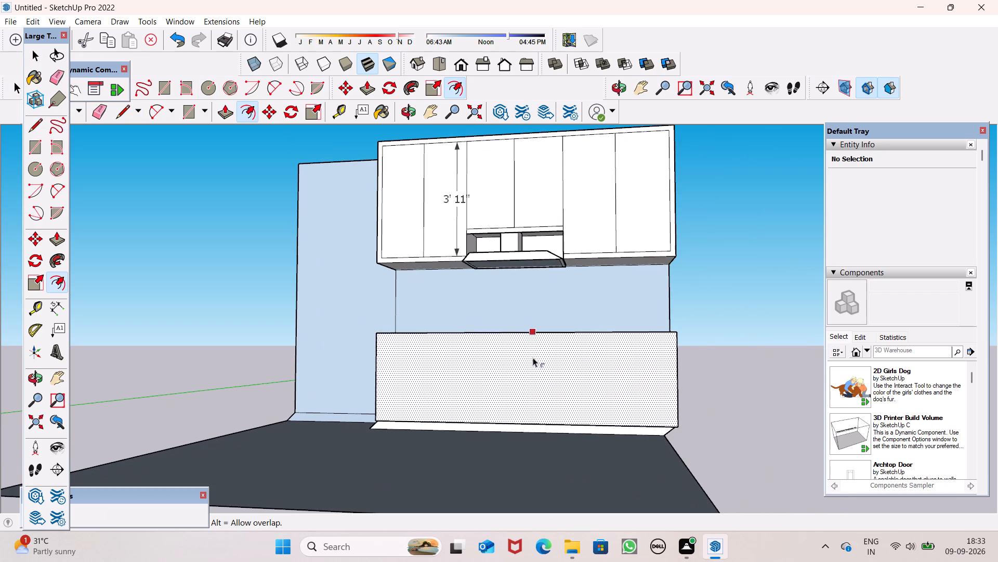
pyautogui.moveTo(532, 355); pyautogui.dragTo(533, 347)
pyautogui.press('2')
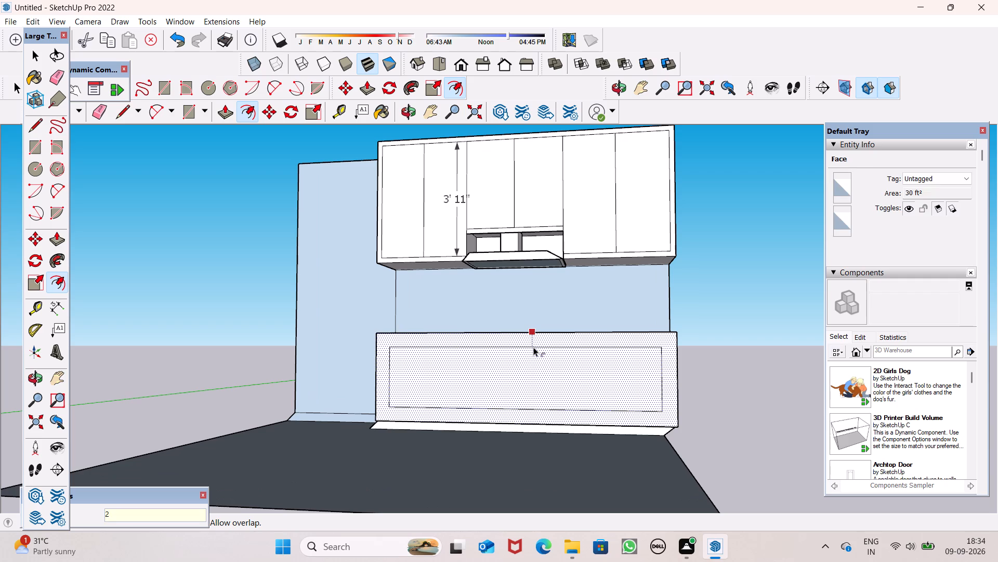
pyautogui.moveTo(533, 347); pyautogui.dragTo(534, 347)
pyautogui.hotkey('shift', '"')
pyautogui.press('Return')
pyautogui.press('space')
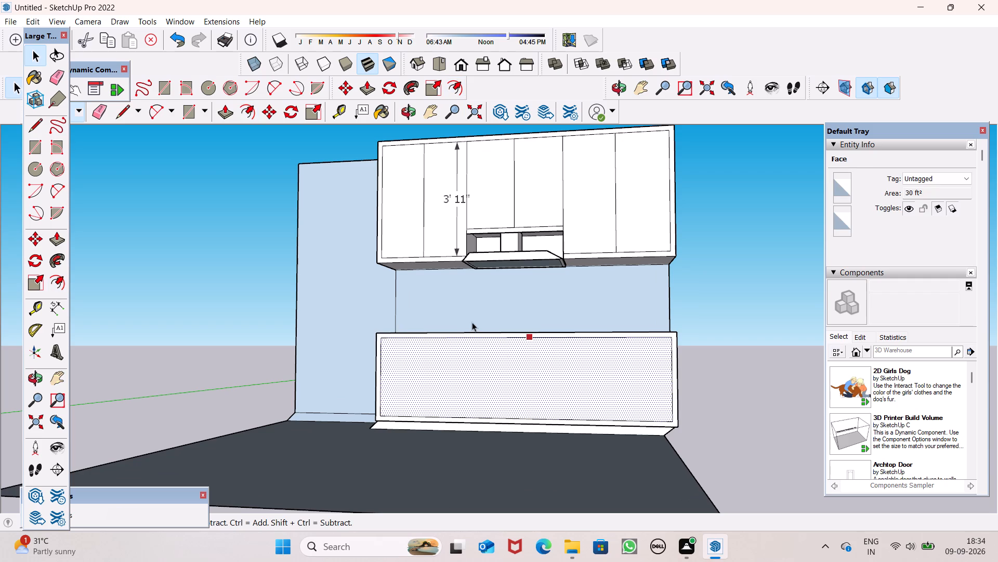
# Draw a vertical 2' 8" divider down the base cabinet's inset front panel, aligned with the hood recess's left edge.
pyautogui.click(122, 114)
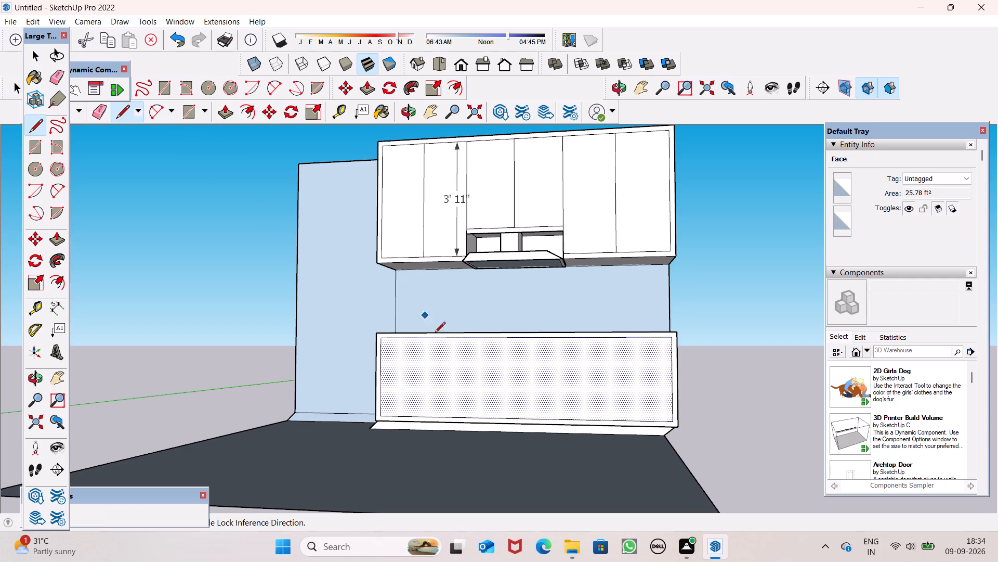
pyautogui.press('space')
pyautogui.press('space')
pyautogui.click(134, 301)
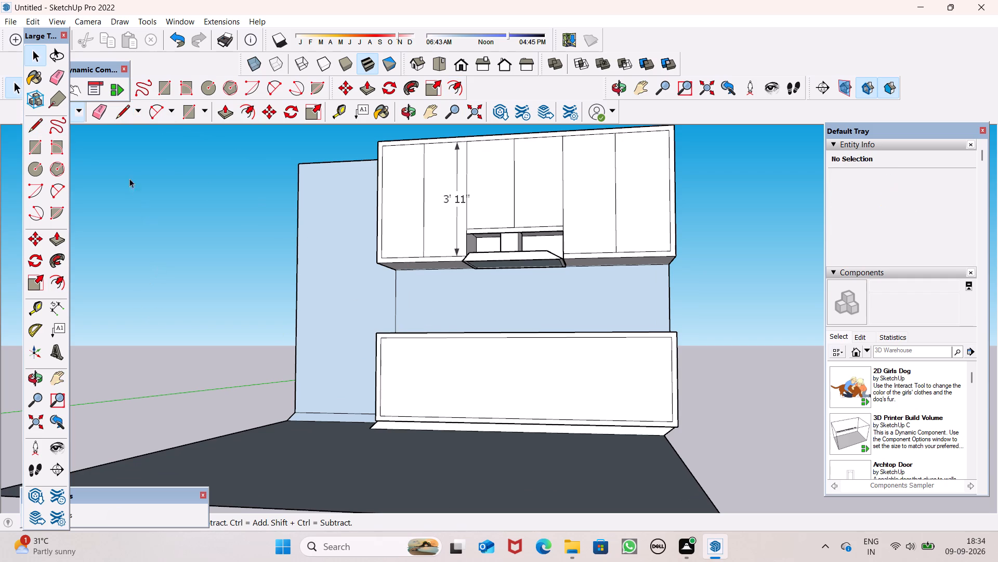
pyautogui.click(125, 112)
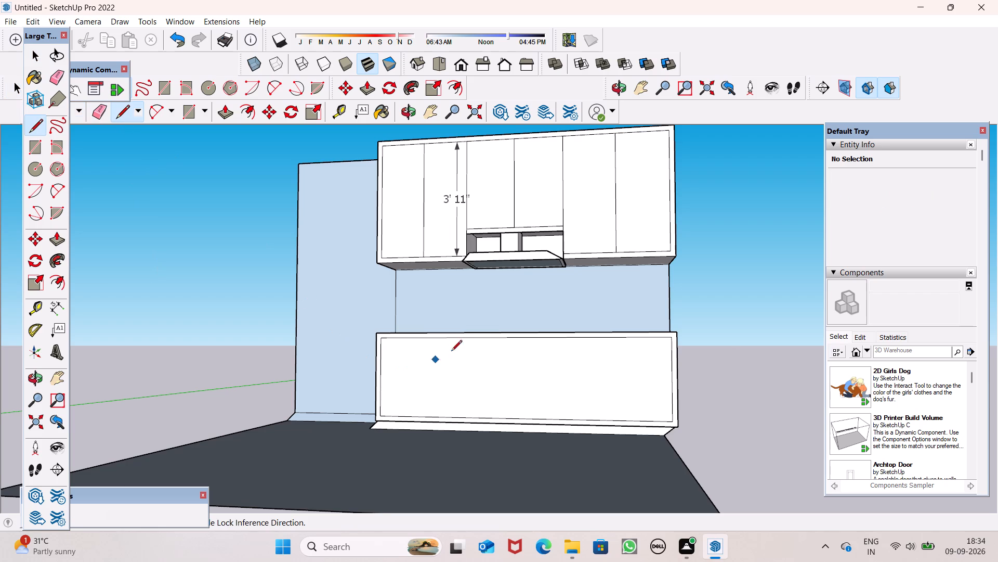
pyautogui.scroll(2, 464, 344)
pyautogui.moveTo(476, 379); pyautogui.dragTo(478, 427, button='middle')
pyautogui.scroll(-1, 477, 398)
pyautogui.scroll(1, 478, 427)
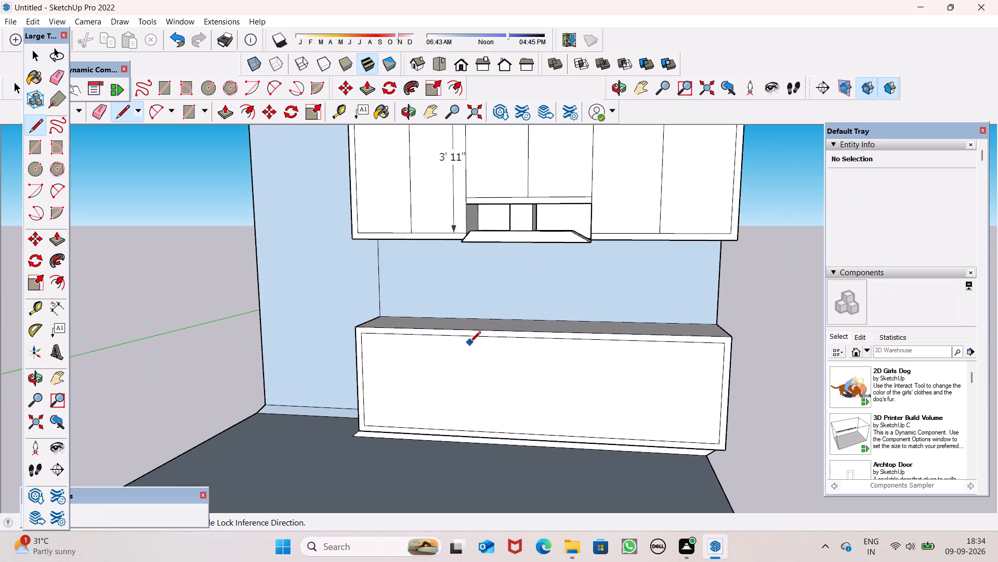
pyautogui.click(464, 339)
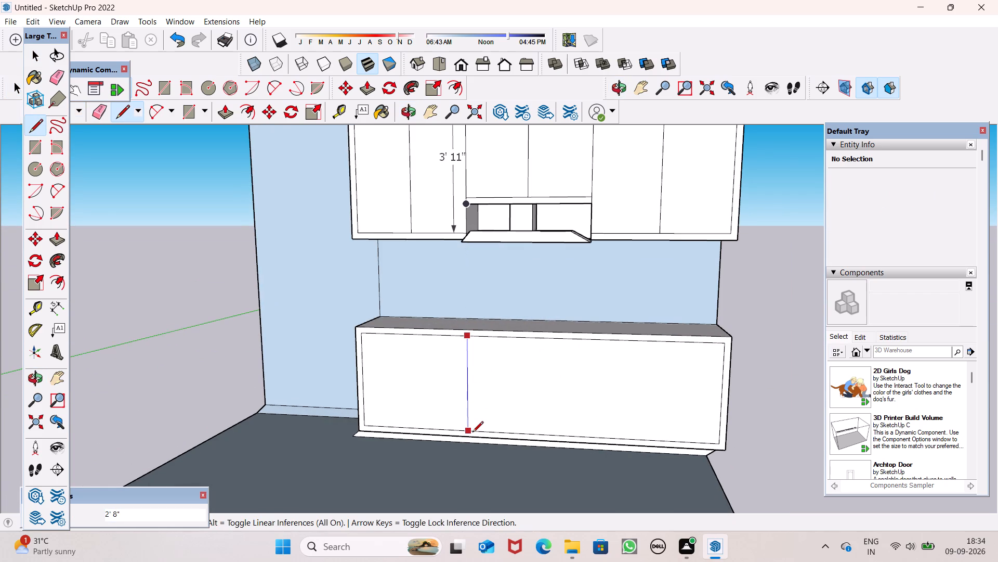
pyautogui.click(472, 433)
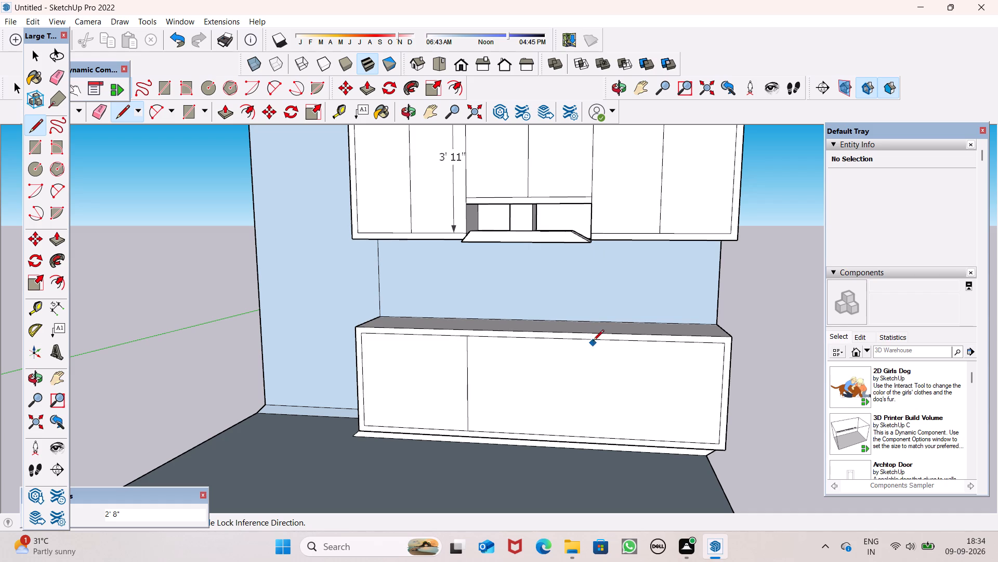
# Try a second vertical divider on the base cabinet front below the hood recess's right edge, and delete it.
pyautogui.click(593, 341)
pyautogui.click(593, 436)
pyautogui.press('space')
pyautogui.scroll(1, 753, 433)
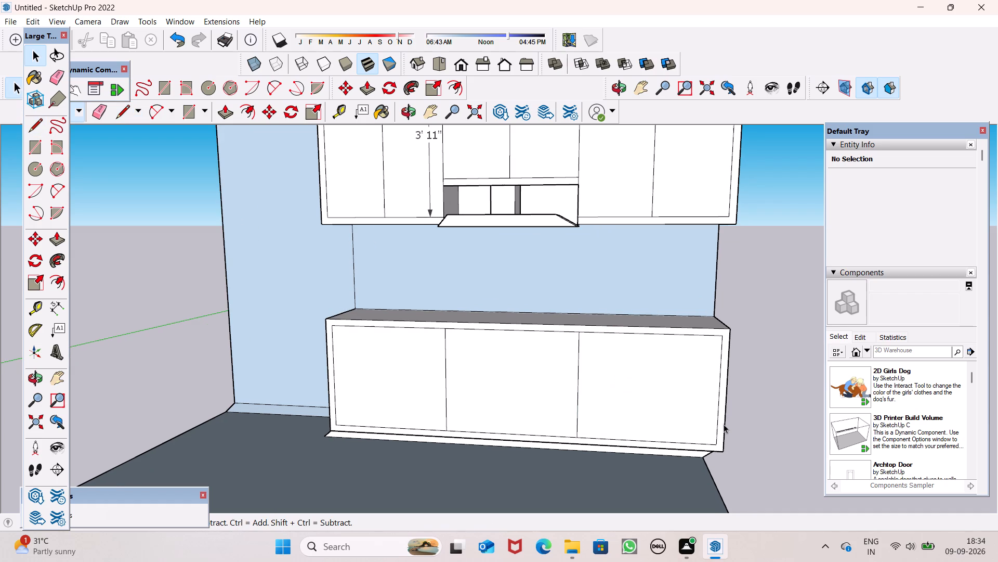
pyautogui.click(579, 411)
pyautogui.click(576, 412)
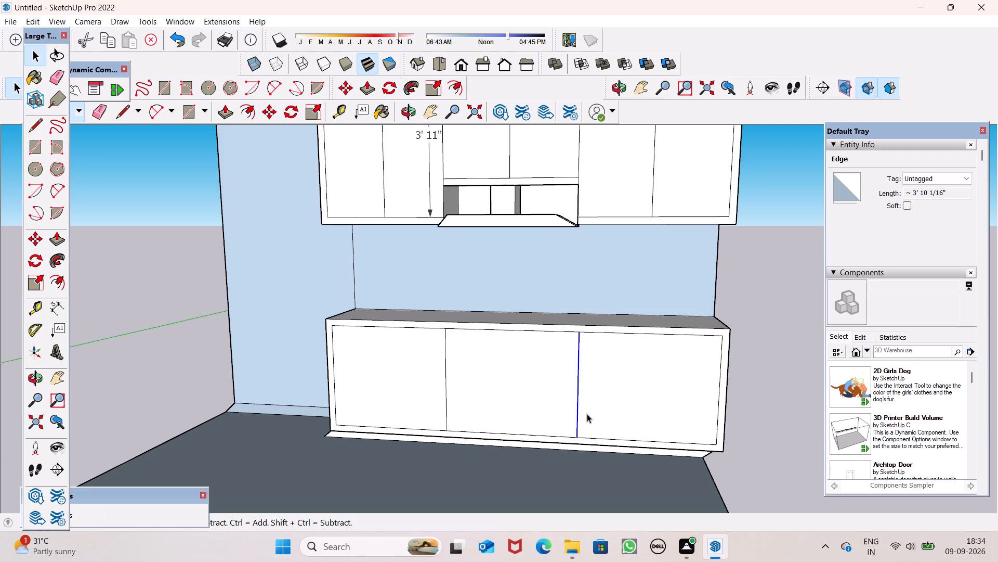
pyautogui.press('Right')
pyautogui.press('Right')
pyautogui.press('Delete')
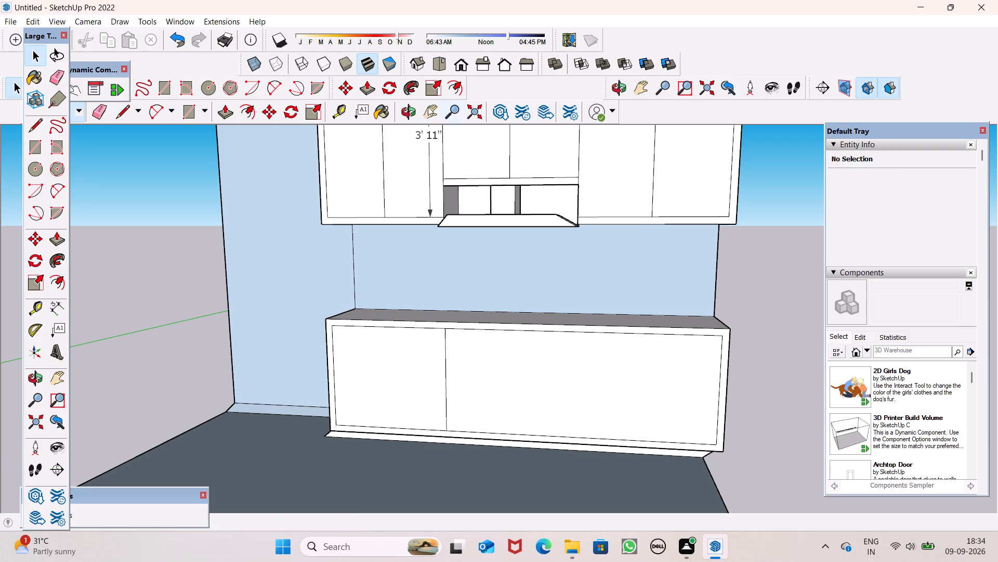
# Draw a vertical divider across the base cabinet's inset panel, slightly right of the hood recess's right edge.
pyautogui.click(128, 122)
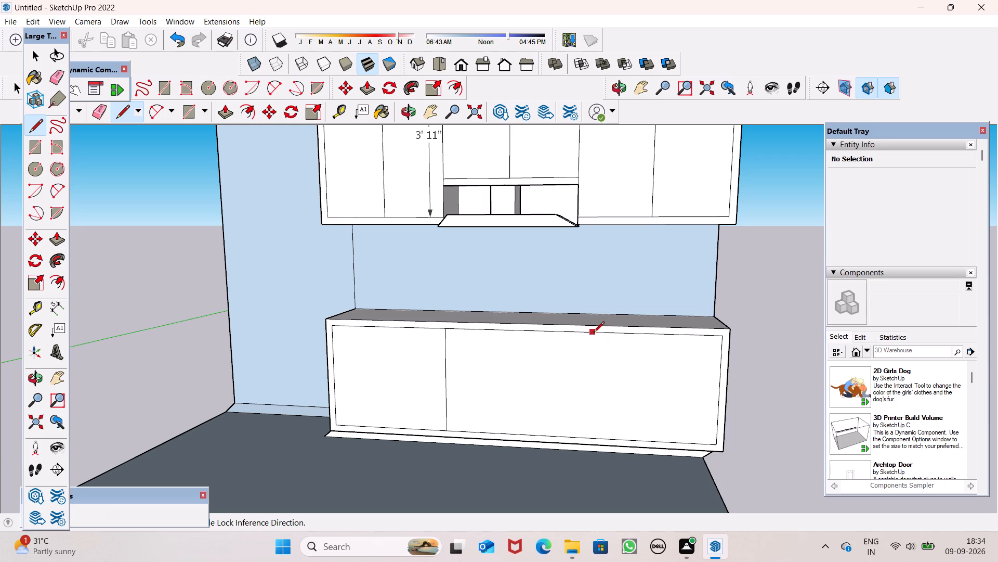
pyautogui.click(601, 336)
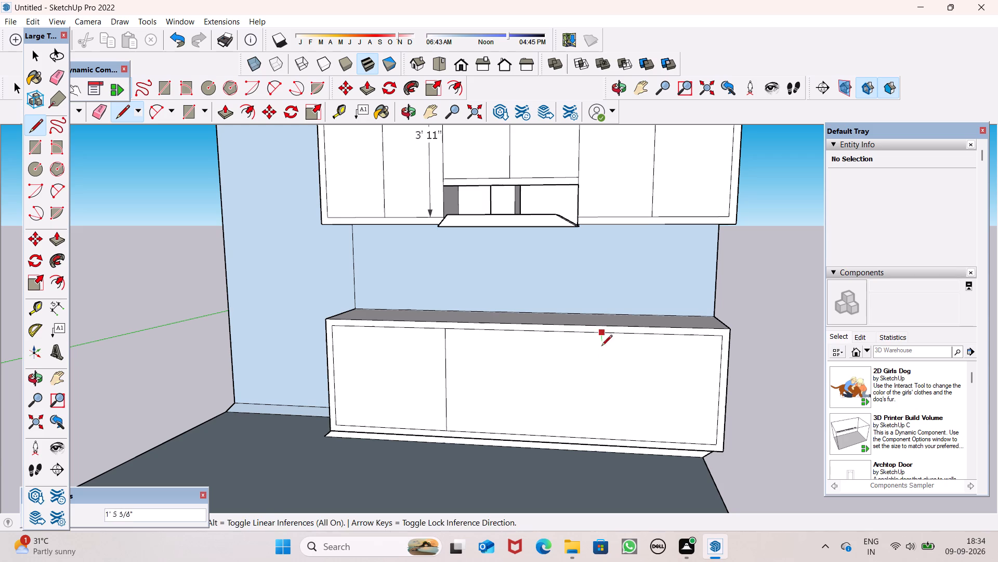
pyautogui.click(593, 438)
pyautogui.press('space')
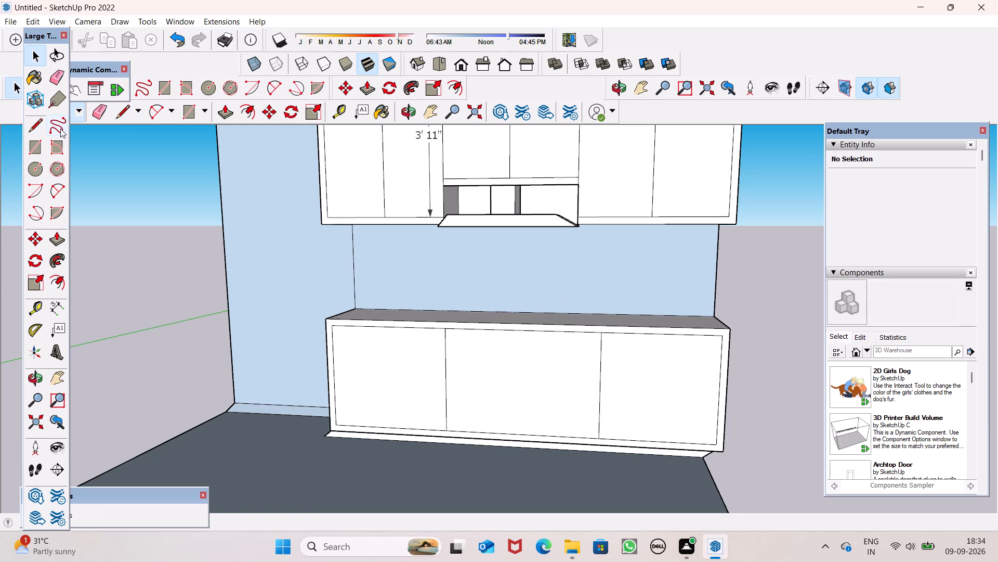
# Dimension the height of the base cabinet's inset panel along its right edge, placing the dimension just inside the panel.
pyautogui.click(116, 117)
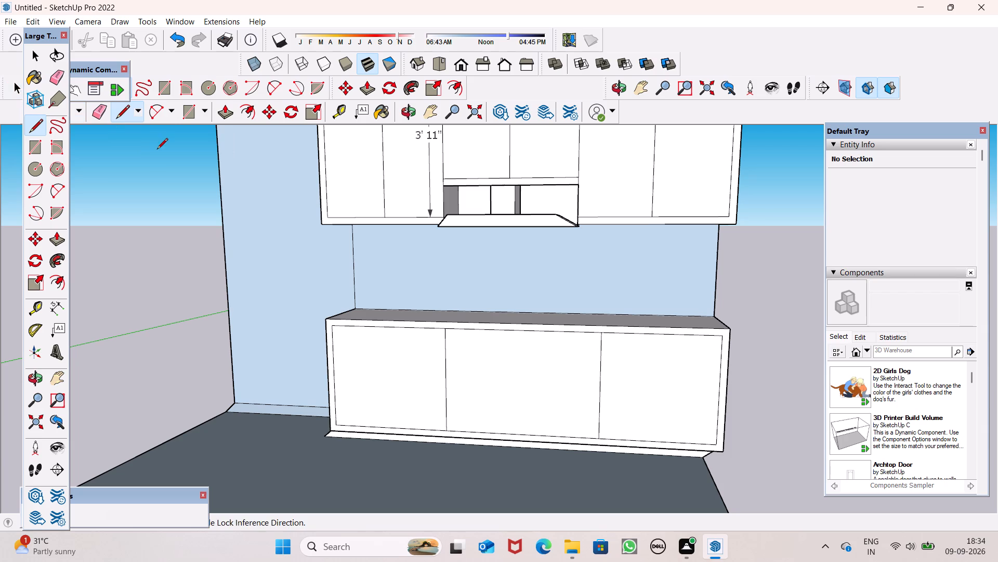
pyautogui.click(55, 313)
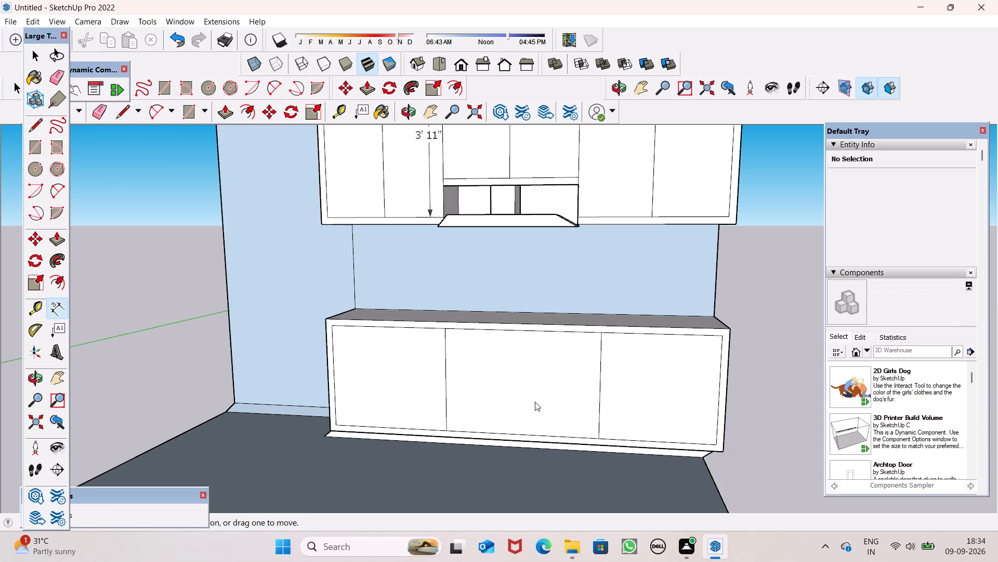
pyautogui.click(721, 339)
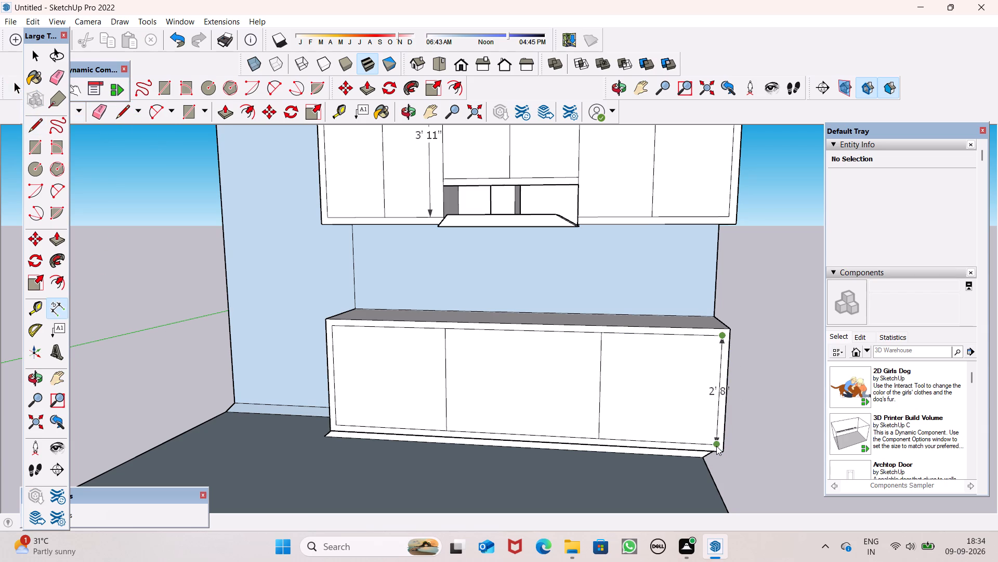
pyautogui.click(716, 446)
pyautogui.click(703, 443)
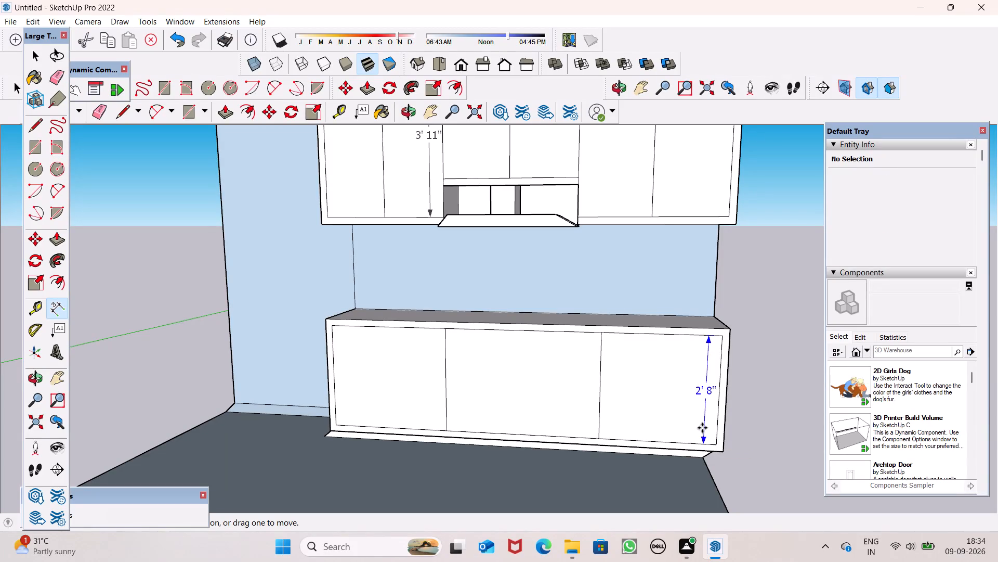
pyautogui.press('space')
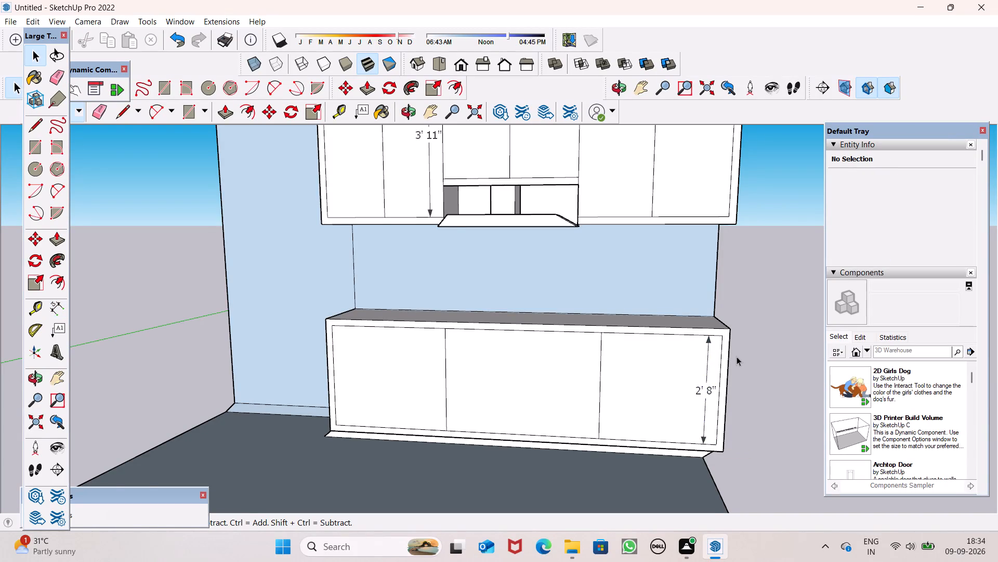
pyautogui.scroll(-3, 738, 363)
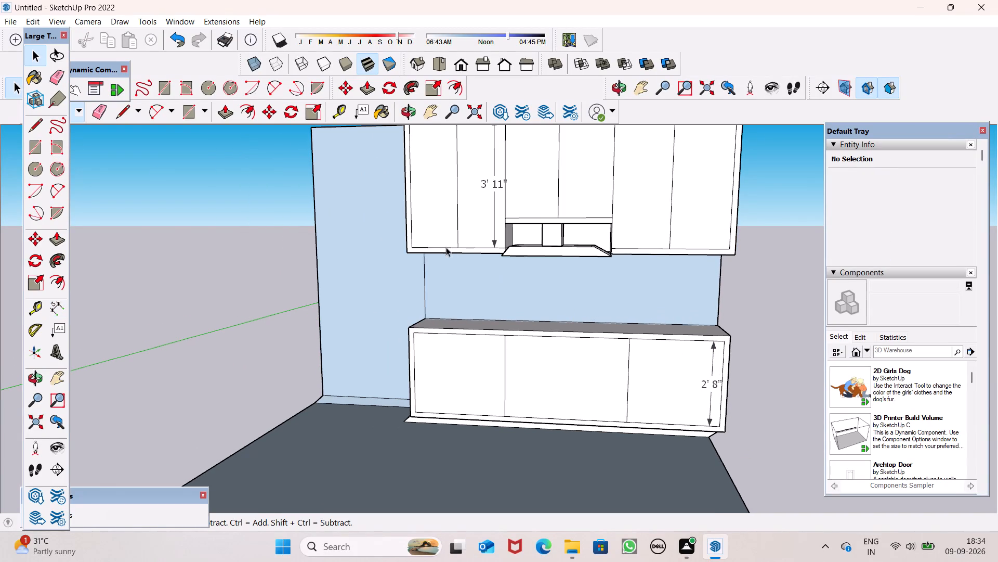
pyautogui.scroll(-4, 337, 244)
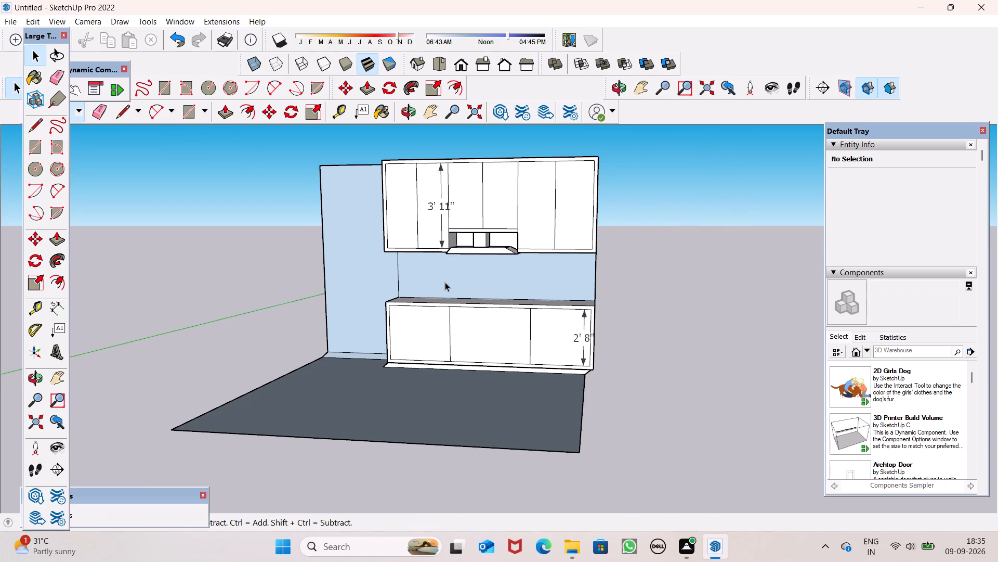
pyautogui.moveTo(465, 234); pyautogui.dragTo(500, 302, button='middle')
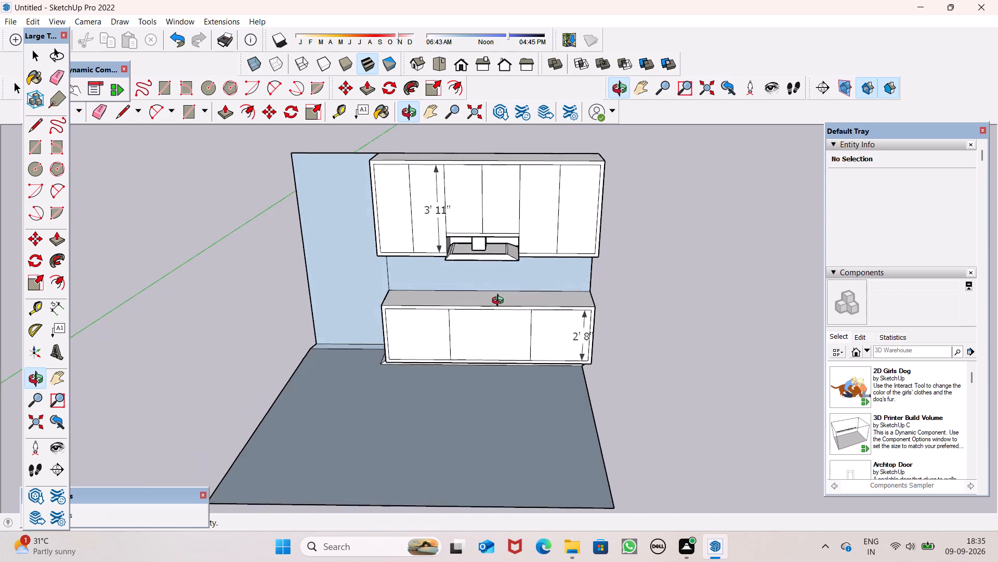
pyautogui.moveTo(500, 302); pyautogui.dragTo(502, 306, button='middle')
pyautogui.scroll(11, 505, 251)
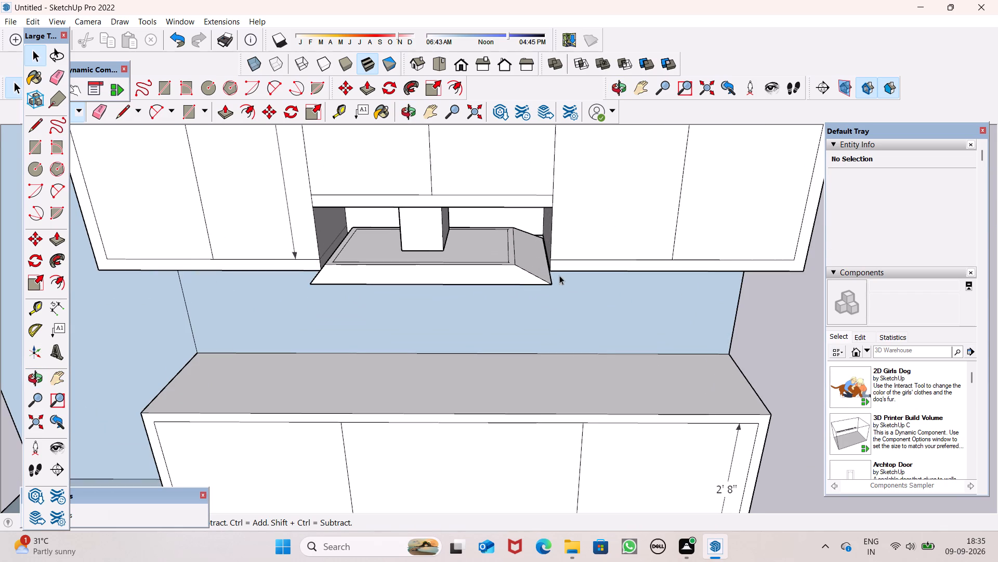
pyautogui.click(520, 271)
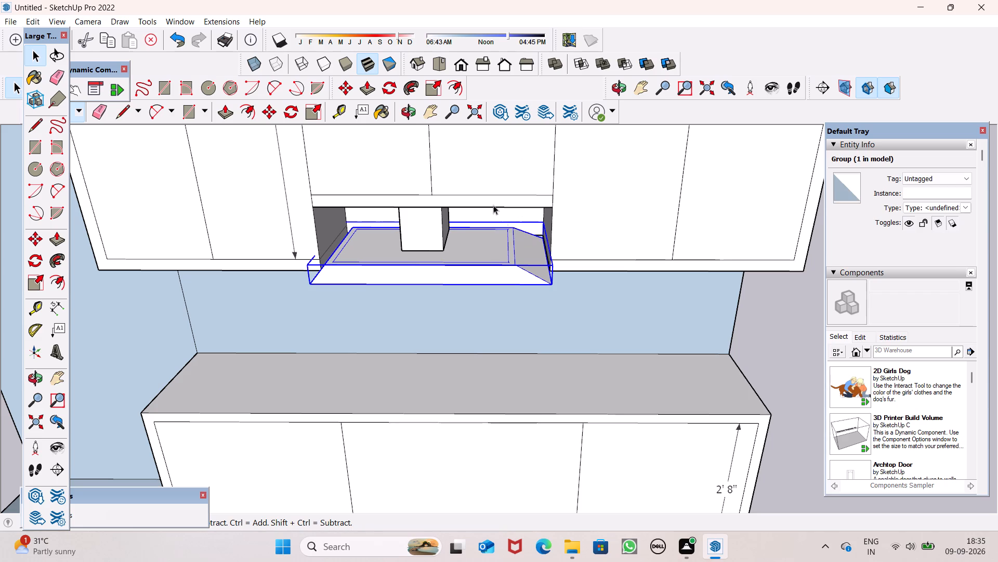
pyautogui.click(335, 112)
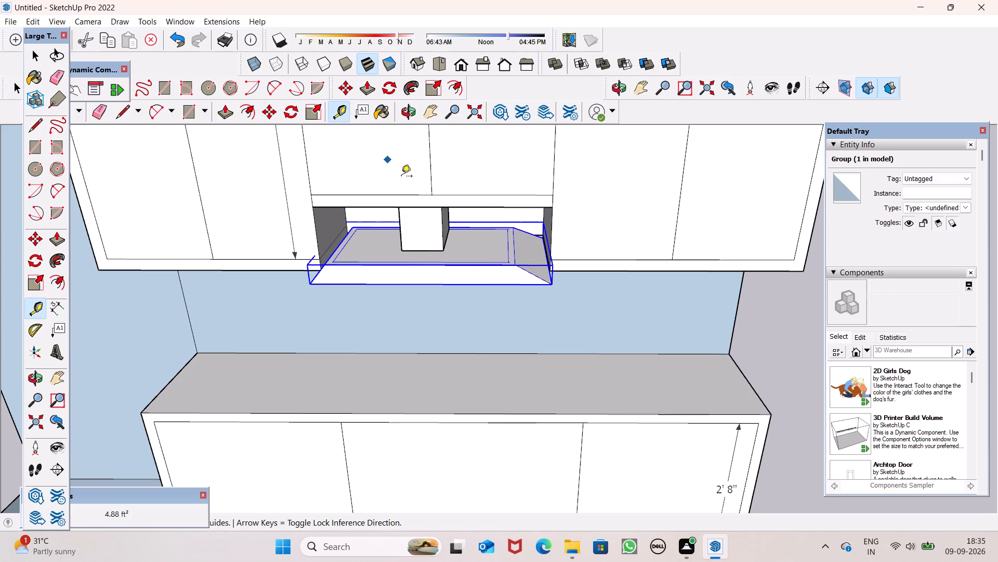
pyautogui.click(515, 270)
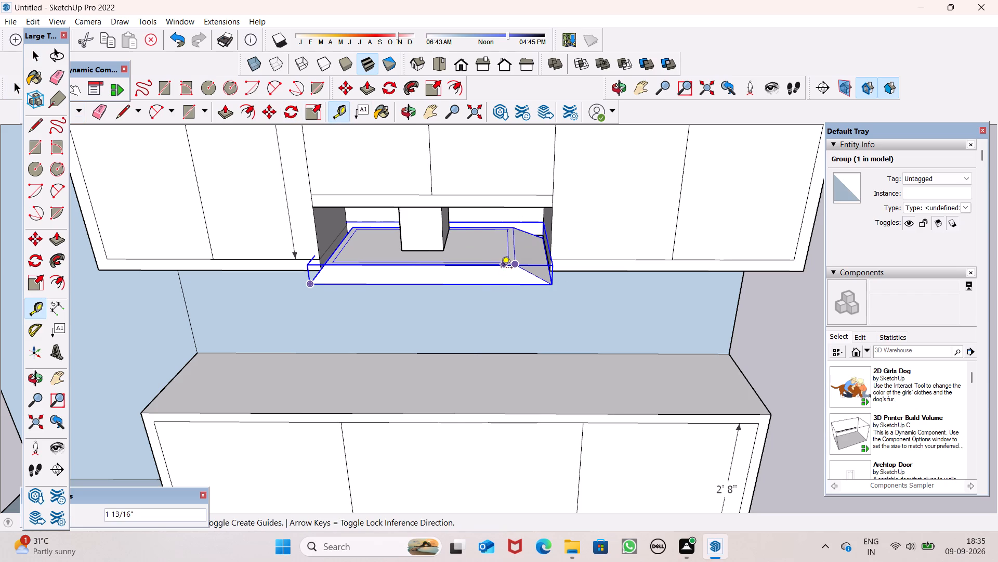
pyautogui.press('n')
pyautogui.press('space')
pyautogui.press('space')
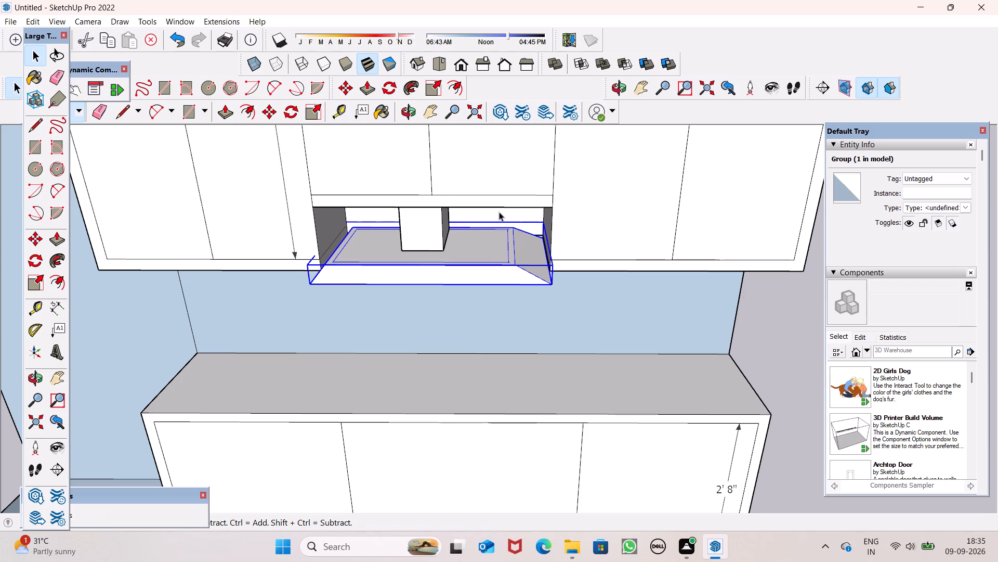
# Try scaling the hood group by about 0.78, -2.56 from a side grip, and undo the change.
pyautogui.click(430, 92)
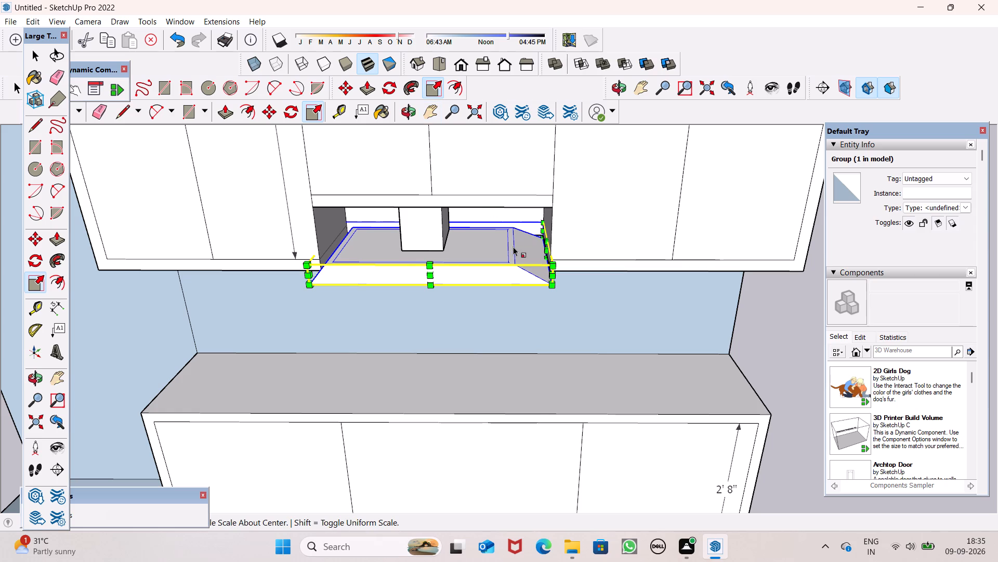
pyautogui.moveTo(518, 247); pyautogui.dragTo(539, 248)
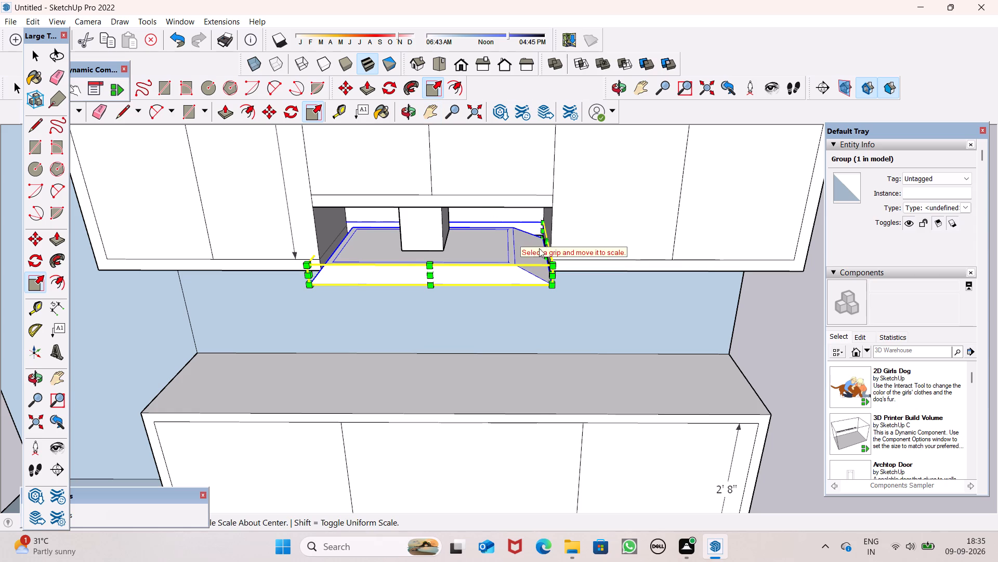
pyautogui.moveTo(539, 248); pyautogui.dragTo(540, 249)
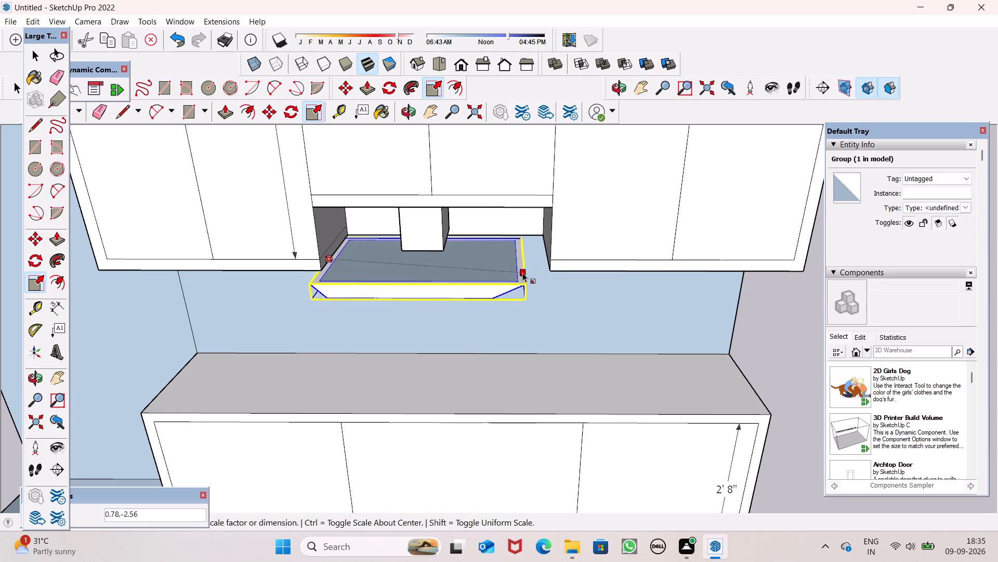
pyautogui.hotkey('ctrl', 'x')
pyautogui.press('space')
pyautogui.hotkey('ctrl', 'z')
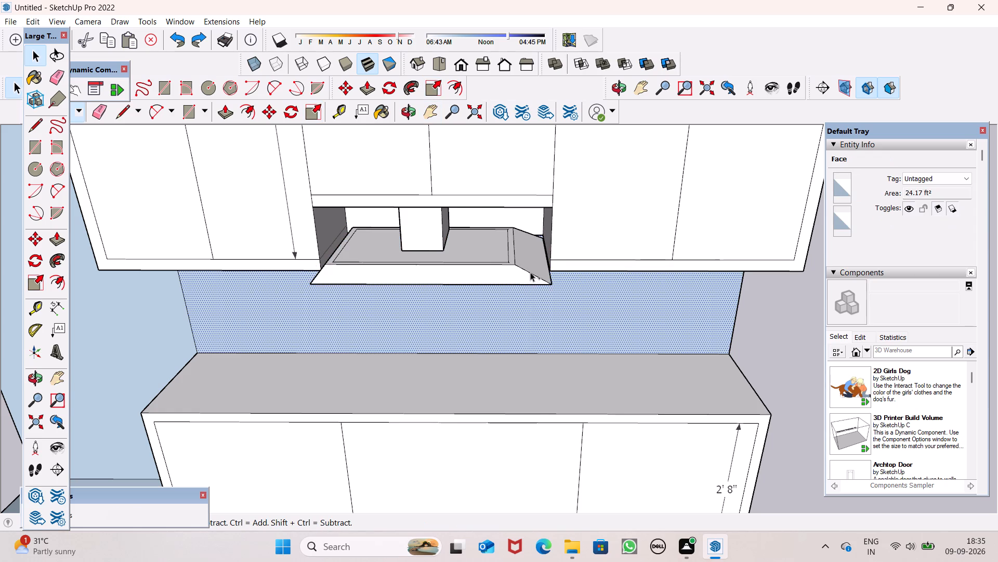
# Move the hood group out of the upper-cabinet recess to the open space beside the base cabinets, about 11' 8" away.
pyautogui.press('space')
pyautogui.click(525, 270)
pyautogui.scroll(-8, 455, 237)
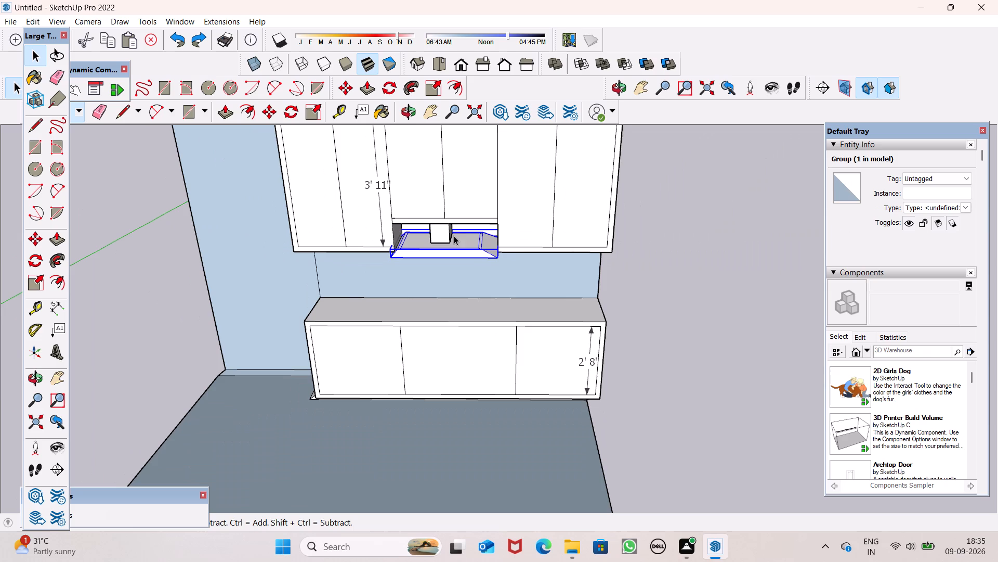
pyautogui.scroll(-4, 477, 269)
pyautogui.press('m')
pyautogui.press('Return')
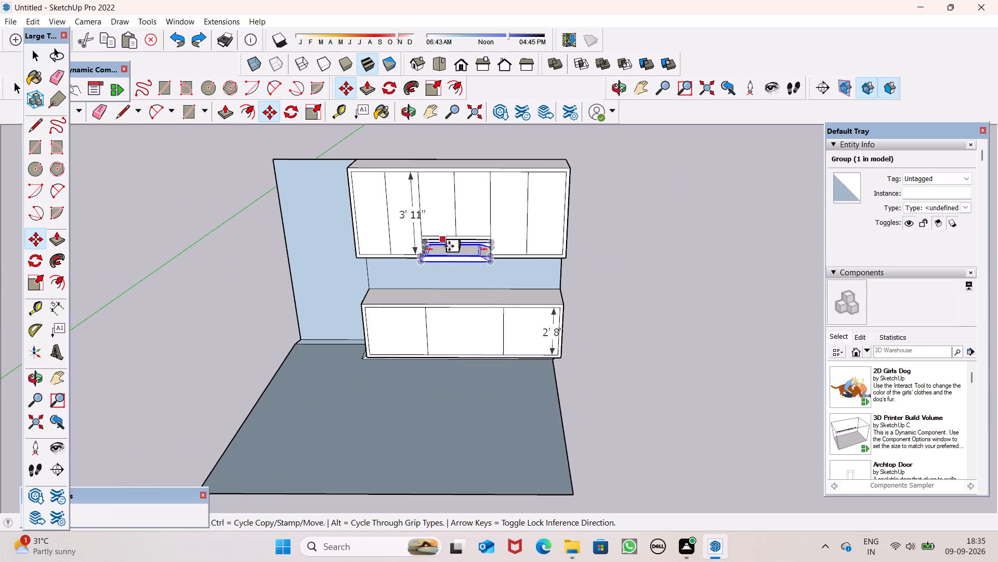
pyautogui.moveTo(489, 265); pyautogui.dragTo(715, 347)
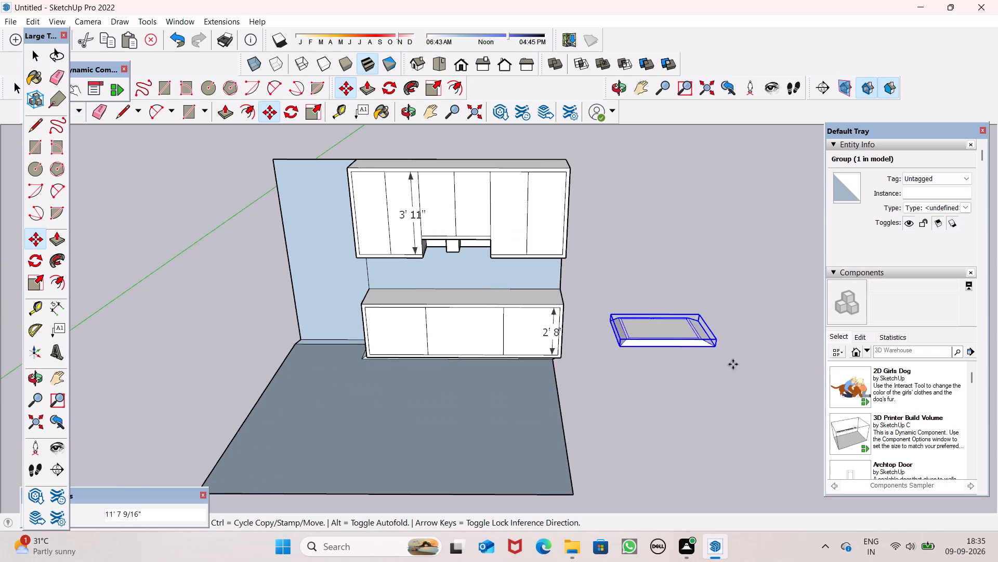
pyautogui.scroll(8, 739, 334)
pyautogui.click(774, 388)
pyautogui.click(803, 404)
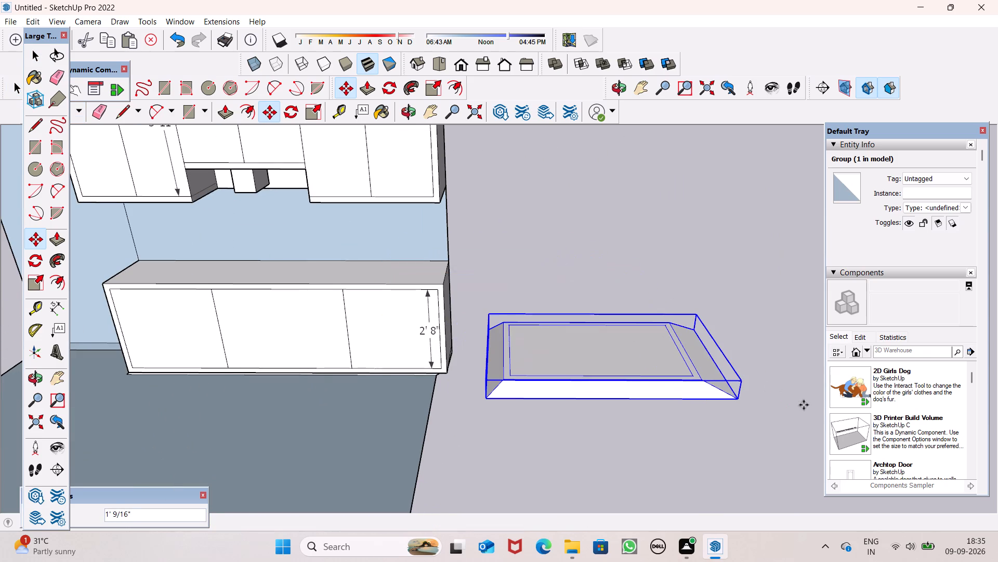
pyautogui.press('space')
pyautogui.press('space')
pyautogui.press('space')
pyautogui.scroll(-6, 574, 310)
pyautogui.scroll(5, 640, 320)
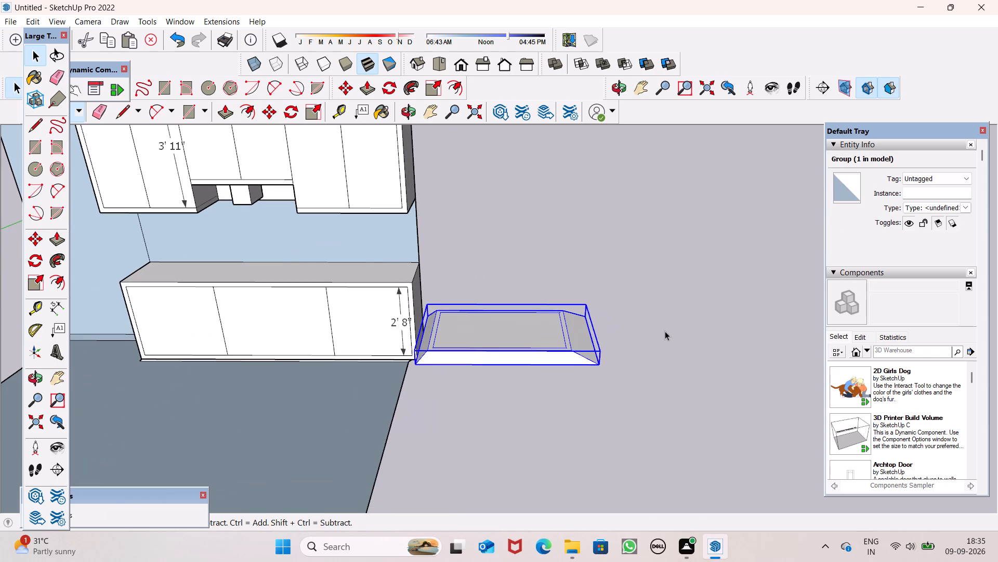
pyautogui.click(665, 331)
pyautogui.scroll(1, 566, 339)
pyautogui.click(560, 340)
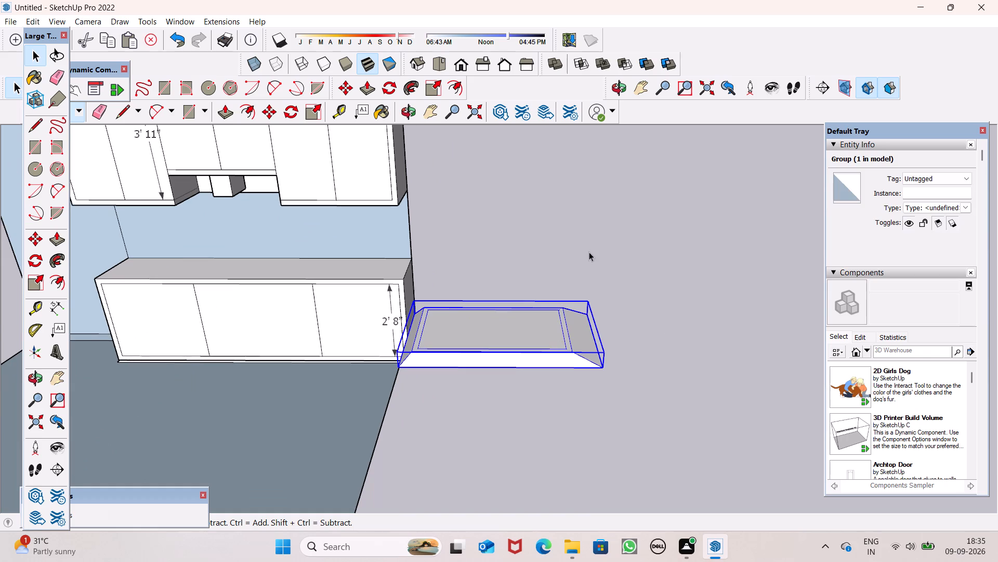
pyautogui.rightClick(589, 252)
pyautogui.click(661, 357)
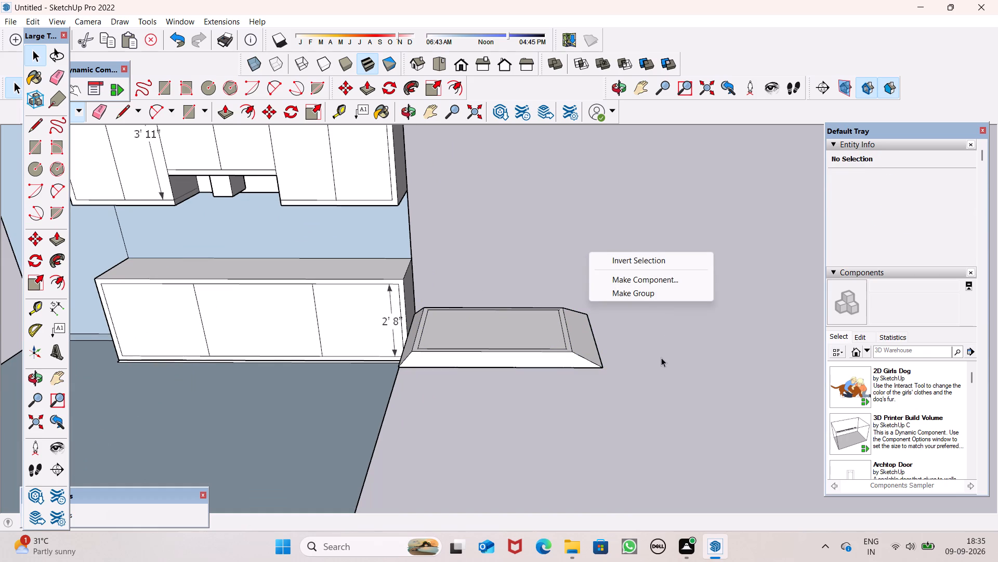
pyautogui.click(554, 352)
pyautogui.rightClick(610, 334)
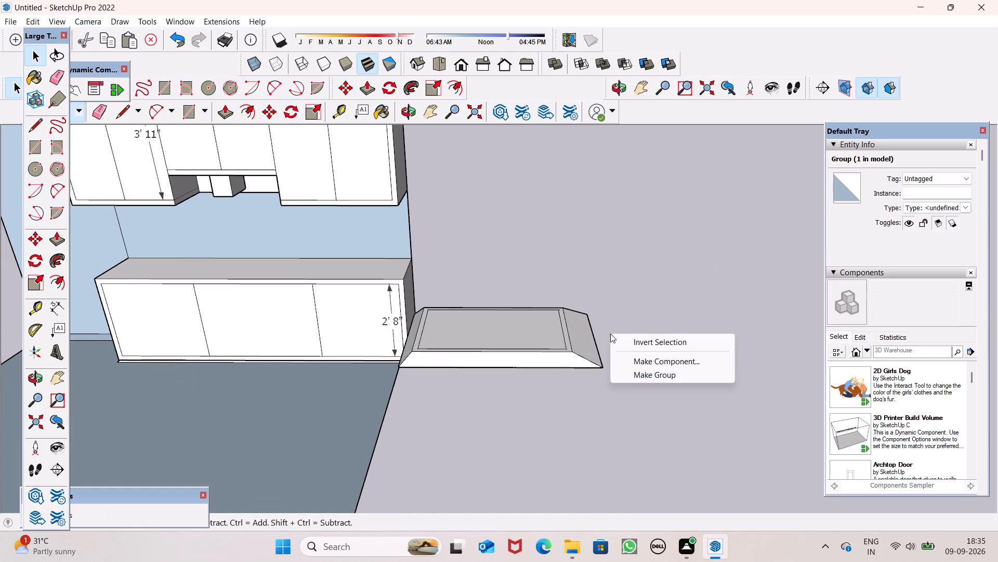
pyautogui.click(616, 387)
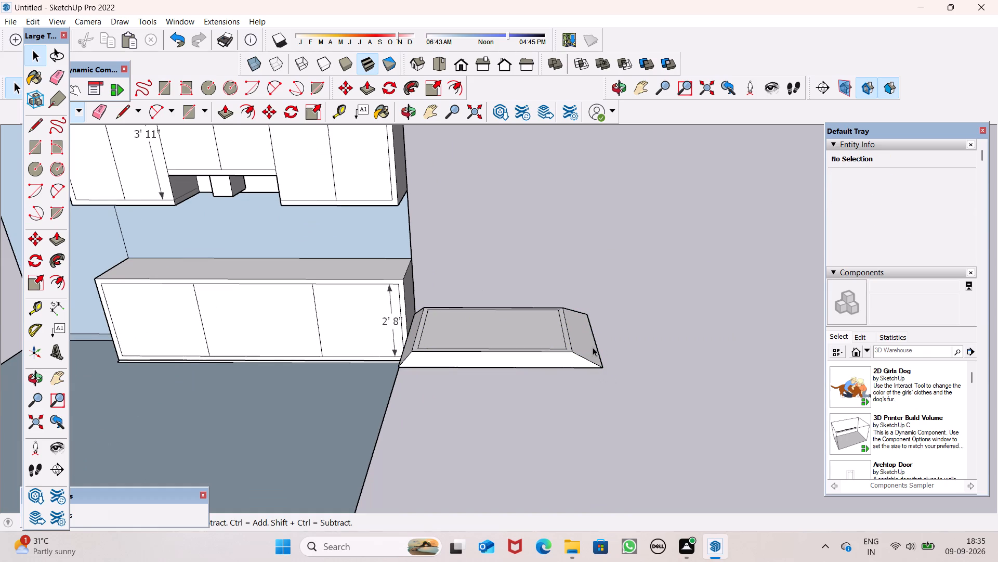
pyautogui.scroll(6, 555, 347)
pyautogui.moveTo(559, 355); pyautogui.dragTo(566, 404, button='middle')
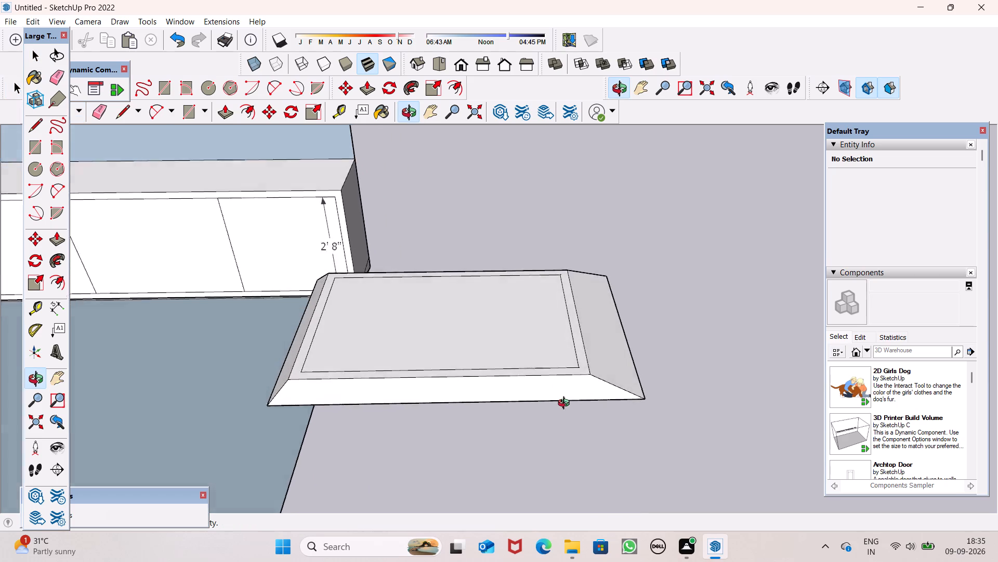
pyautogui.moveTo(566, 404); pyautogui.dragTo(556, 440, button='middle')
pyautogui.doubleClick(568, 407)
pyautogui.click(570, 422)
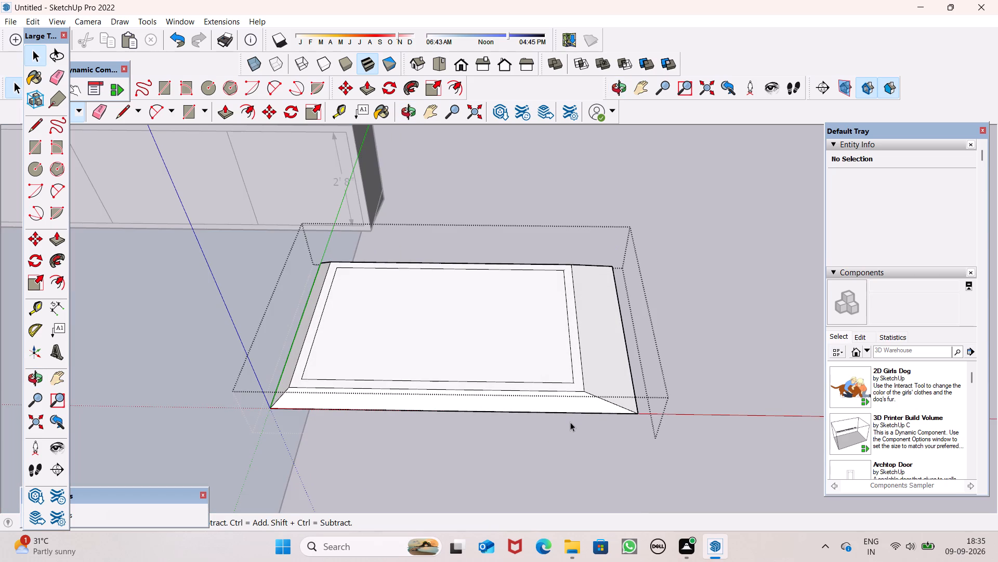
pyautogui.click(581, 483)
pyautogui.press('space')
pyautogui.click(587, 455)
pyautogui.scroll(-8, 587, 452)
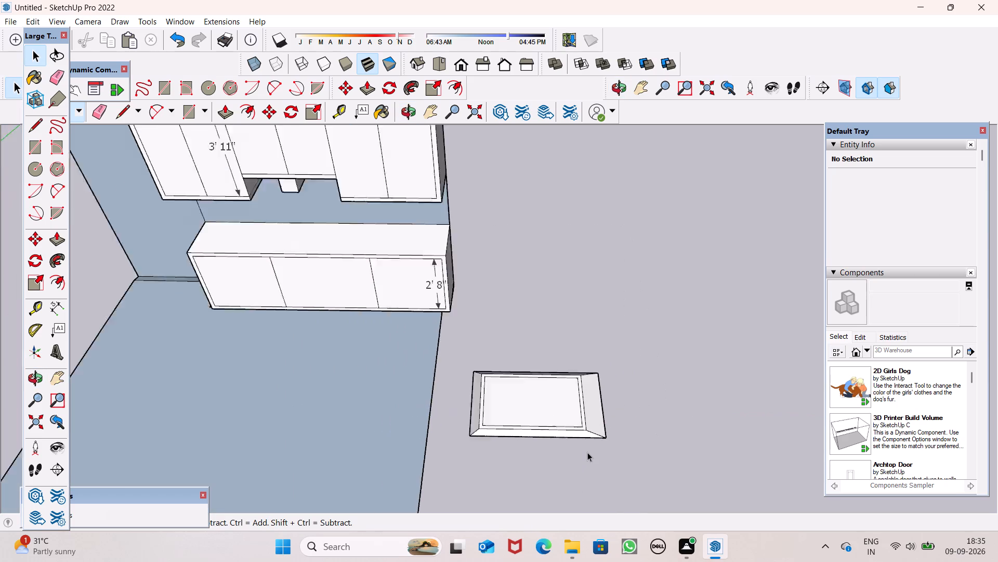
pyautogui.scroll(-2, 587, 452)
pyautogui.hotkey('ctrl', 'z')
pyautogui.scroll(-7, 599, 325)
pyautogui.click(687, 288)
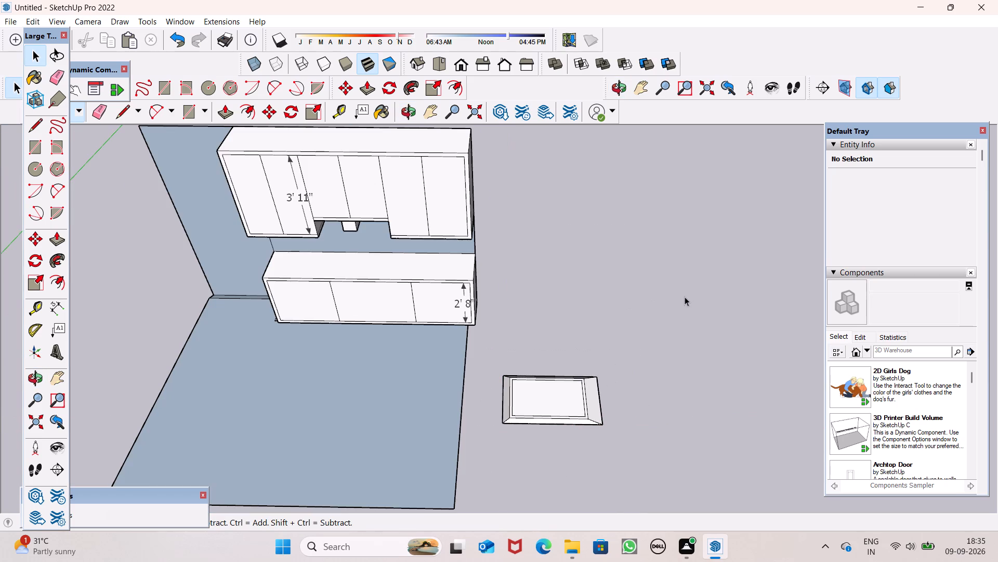
# Explode the hood group lying beside the cabinets into separate faces and edges.
pyautogui.scroll(2, 583, 393)
pyautogui.click(574, 425)
pyautogui.rightClick(569, 387)
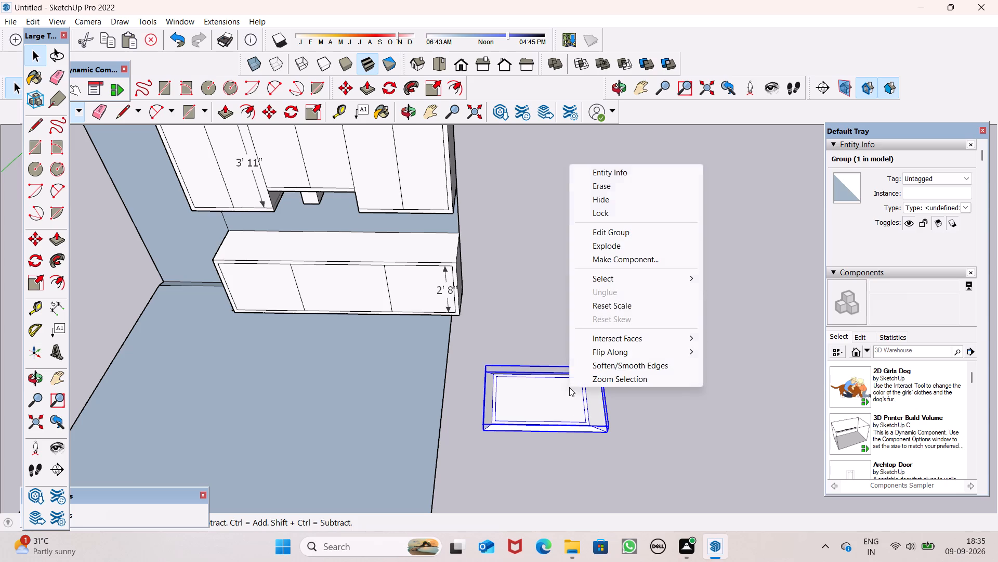
pyautogui.click(606, 251)
pyautogui.scroll(6, 595, 455)
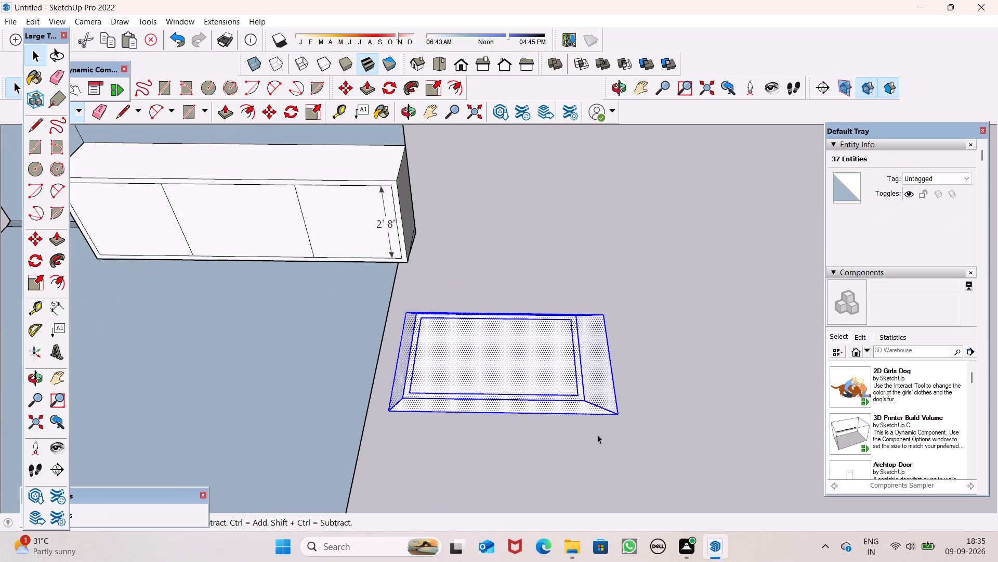
pyautogui.click(611, 421)
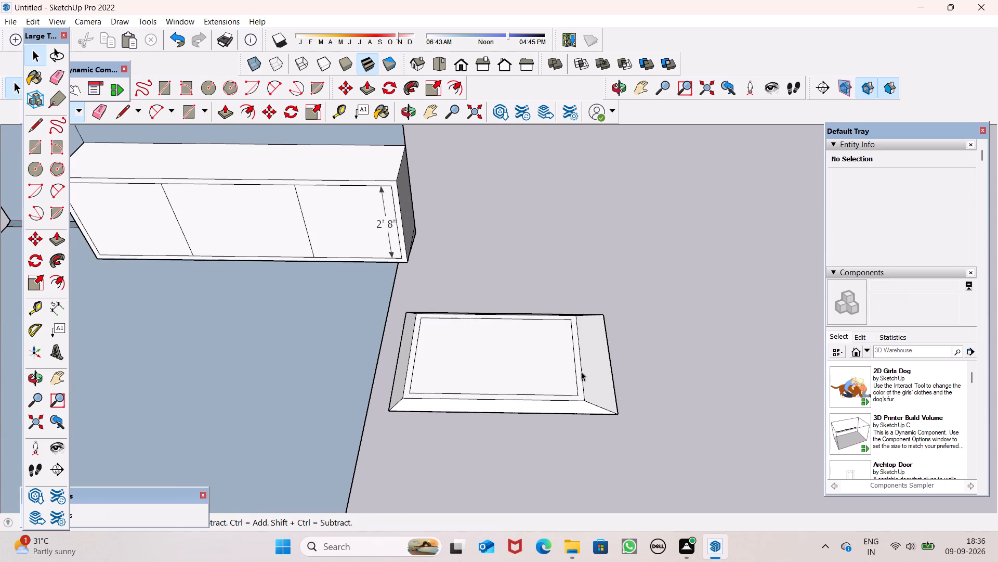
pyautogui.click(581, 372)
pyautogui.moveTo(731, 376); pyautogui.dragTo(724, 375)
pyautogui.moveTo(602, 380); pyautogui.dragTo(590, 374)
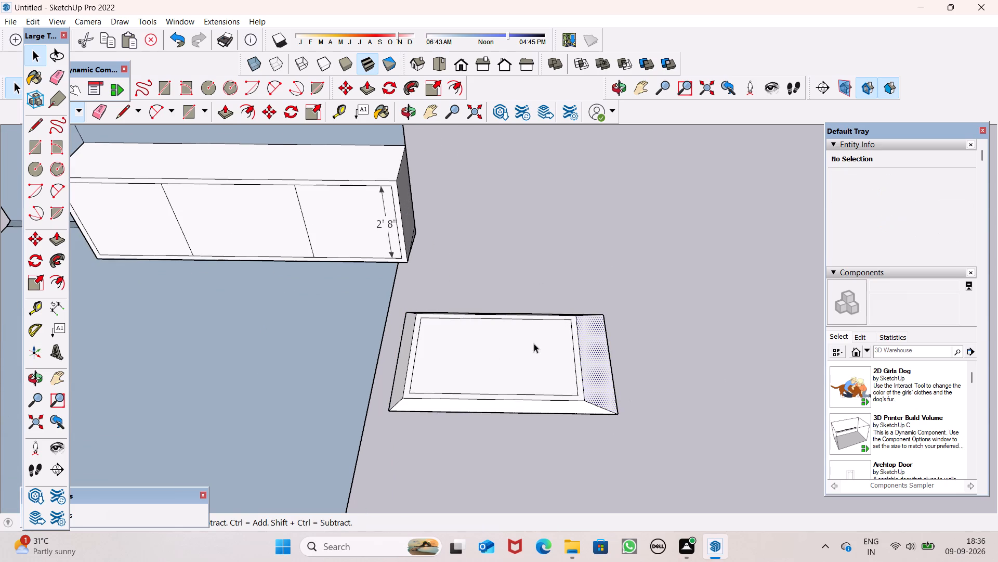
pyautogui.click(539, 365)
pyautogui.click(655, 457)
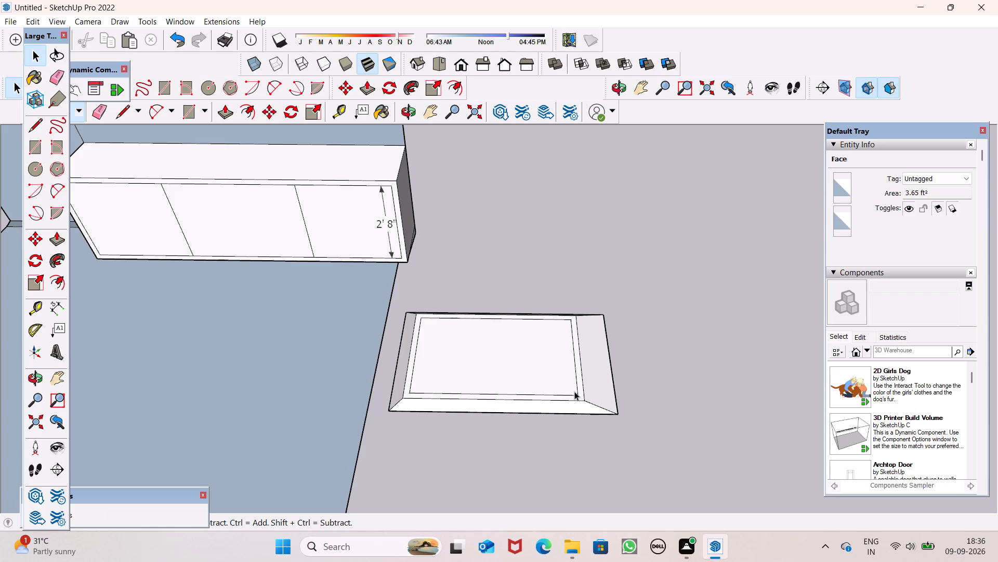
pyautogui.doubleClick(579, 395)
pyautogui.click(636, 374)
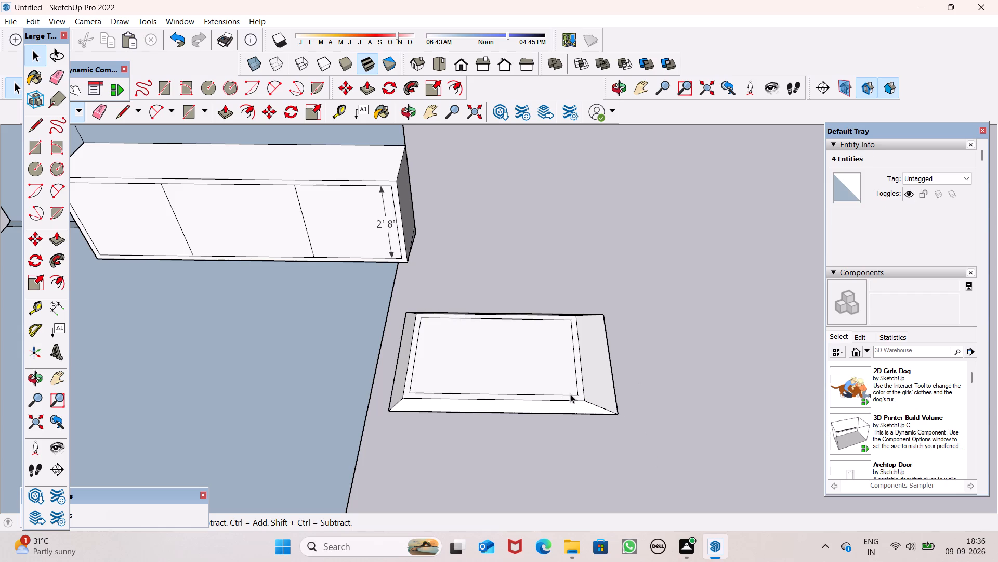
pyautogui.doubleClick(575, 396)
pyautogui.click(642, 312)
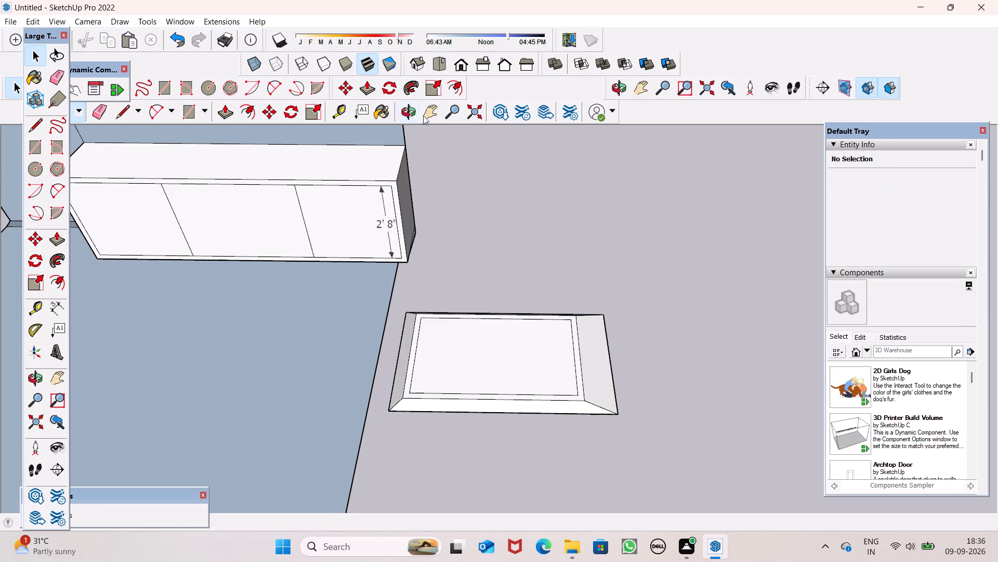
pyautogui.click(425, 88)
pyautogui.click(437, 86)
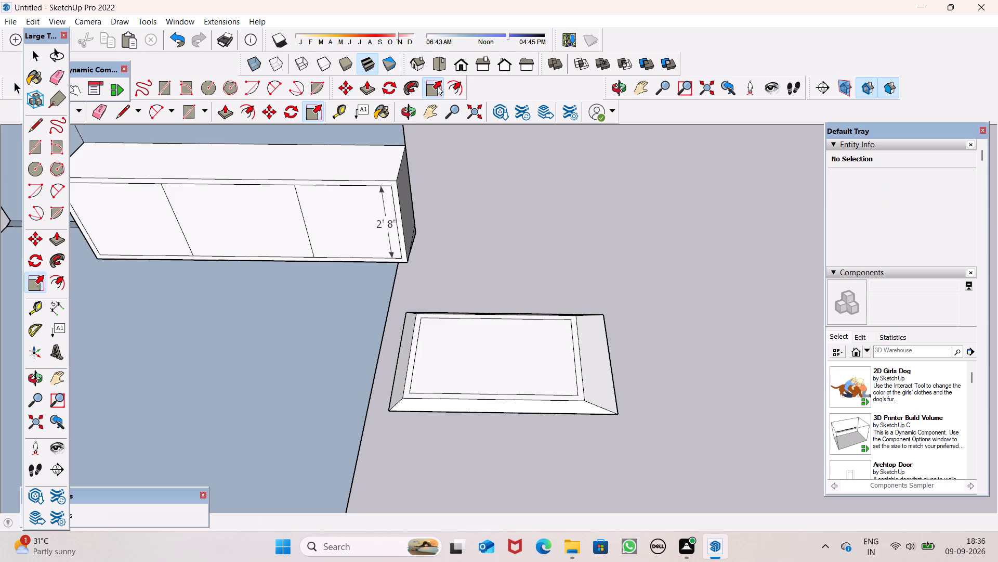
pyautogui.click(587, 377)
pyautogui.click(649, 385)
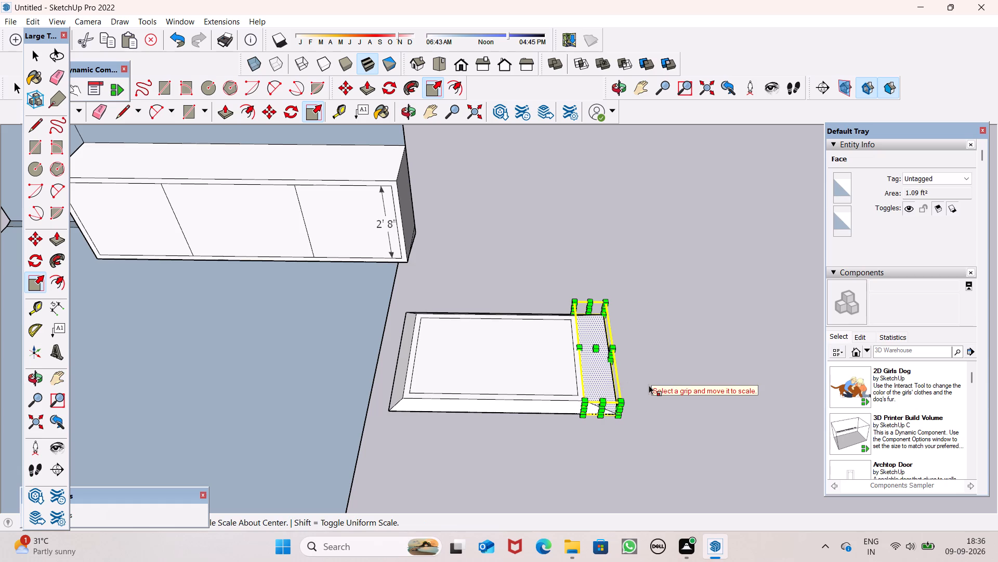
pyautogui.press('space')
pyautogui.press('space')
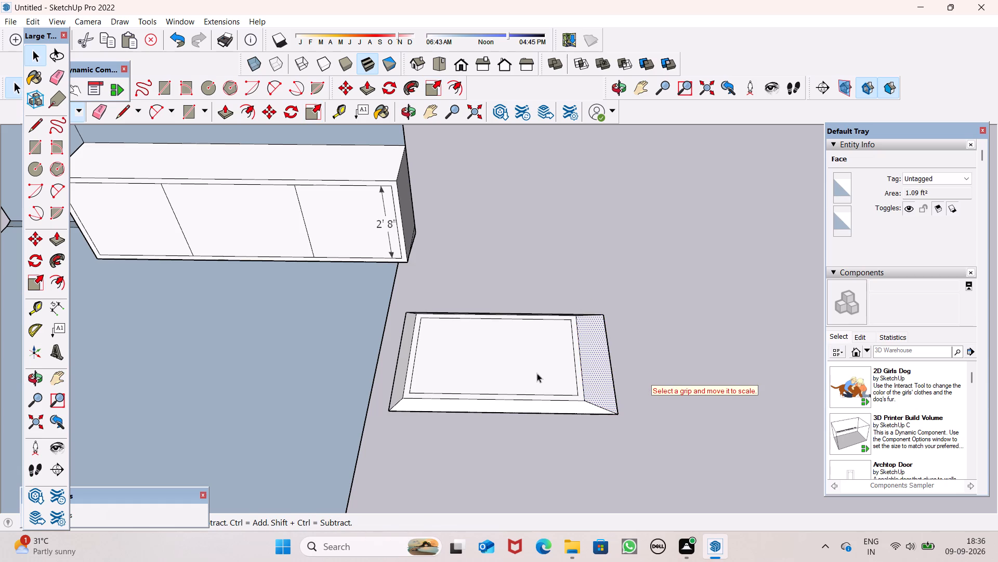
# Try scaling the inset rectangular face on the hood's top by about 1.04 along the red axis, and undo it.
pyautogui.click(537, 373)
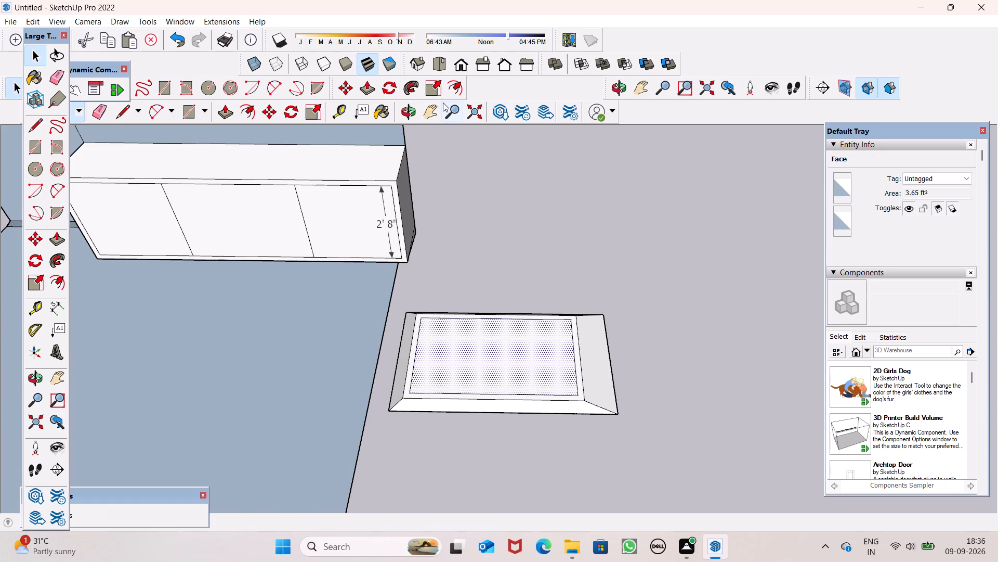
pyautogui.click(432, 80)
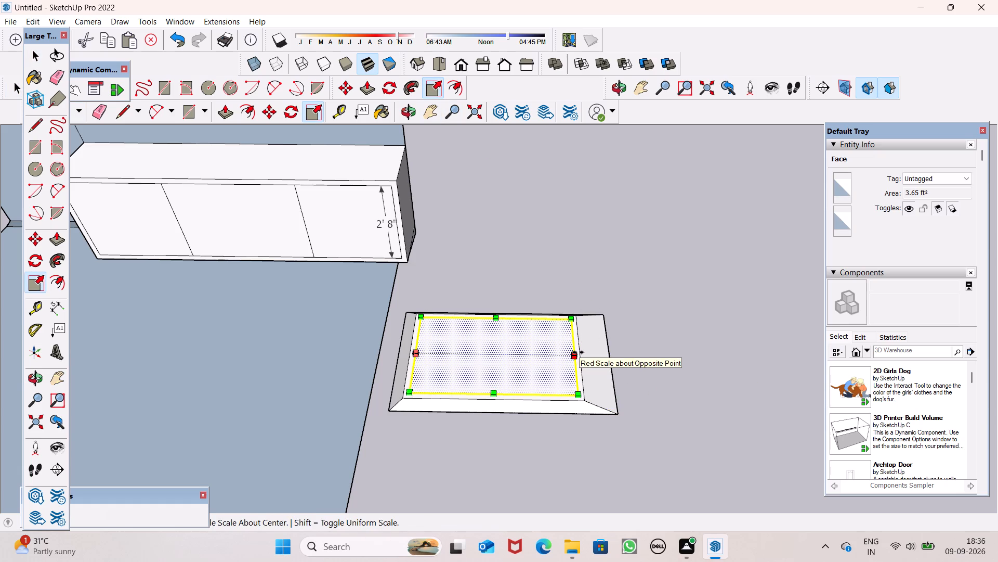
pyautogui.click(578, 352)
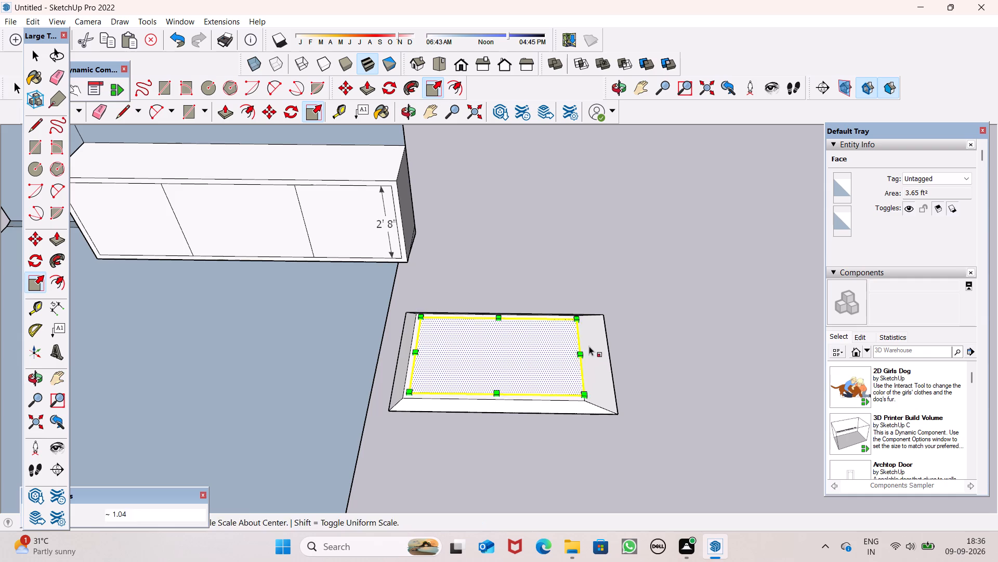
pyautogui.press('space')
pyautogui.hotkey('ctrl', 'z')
# Scale the hood's sloped right side face with its edges to about 0.65, 1.00, moving its inner edge outward.
pyautogui.doubleClick(591, 364)
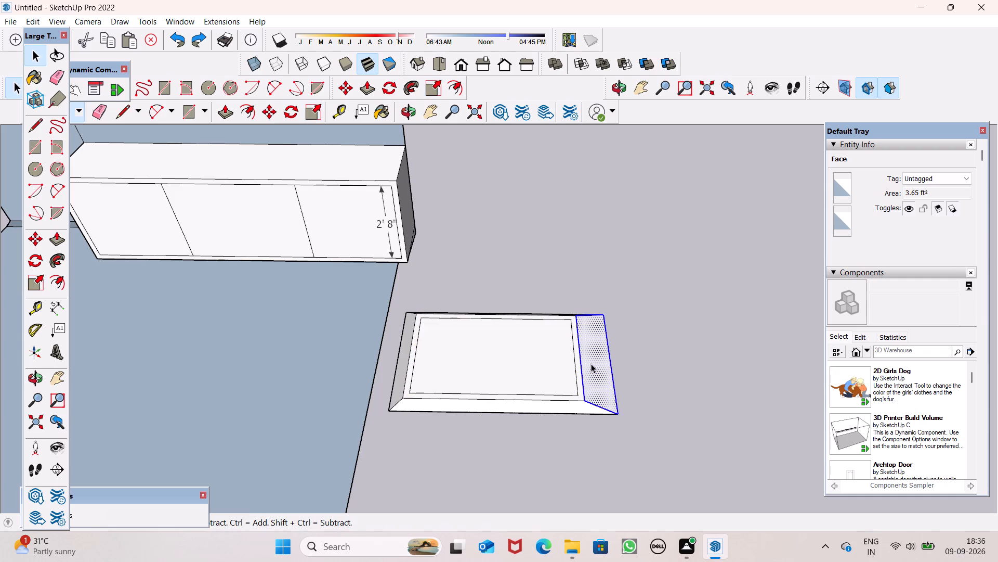
pyautogui.click(438, 93)
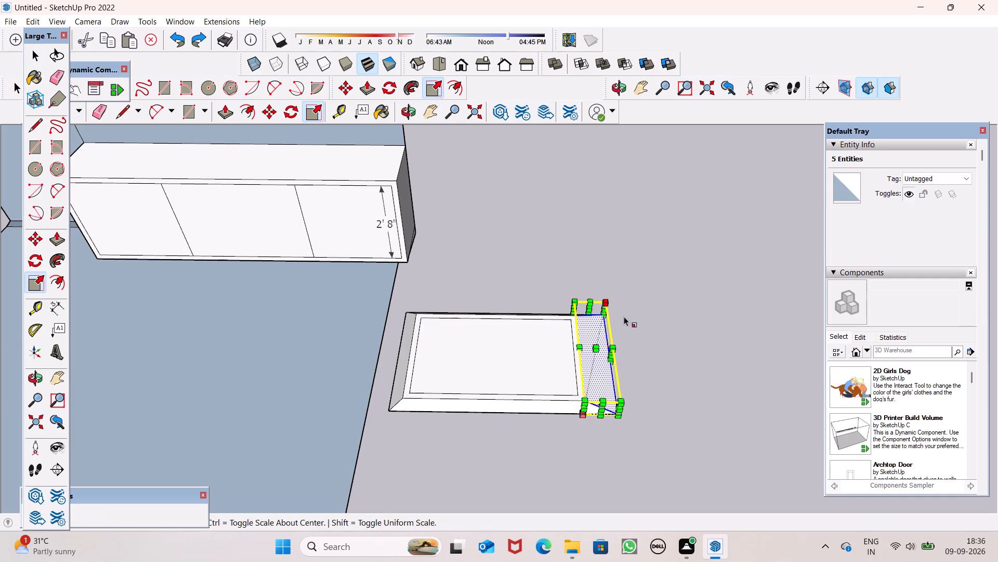
pyautogui.moveTo(582, 348); pyautogui.dragTo(594, 348)
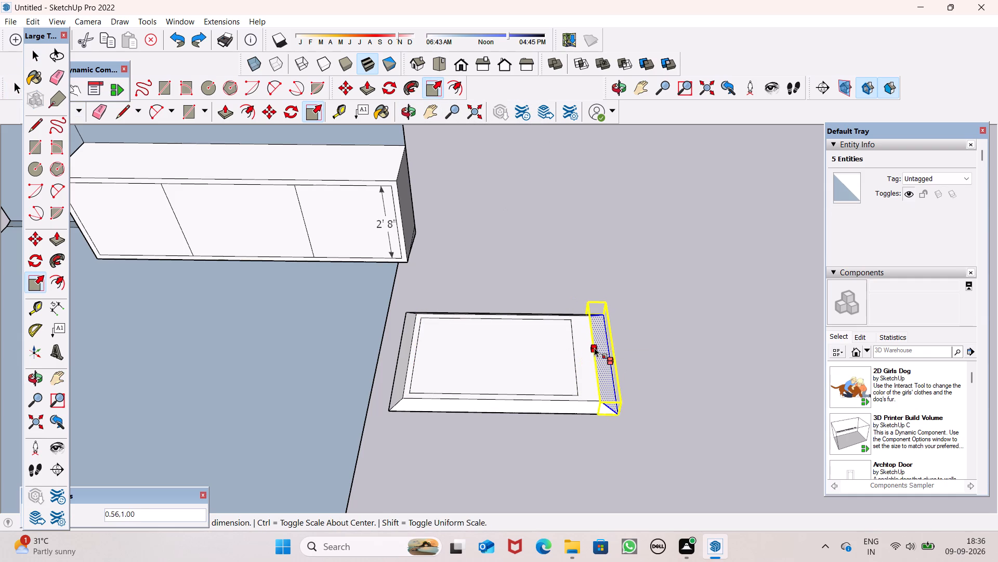
pyautogui.moveTo(594, 348); pyautogui.dragTo(591, 348)
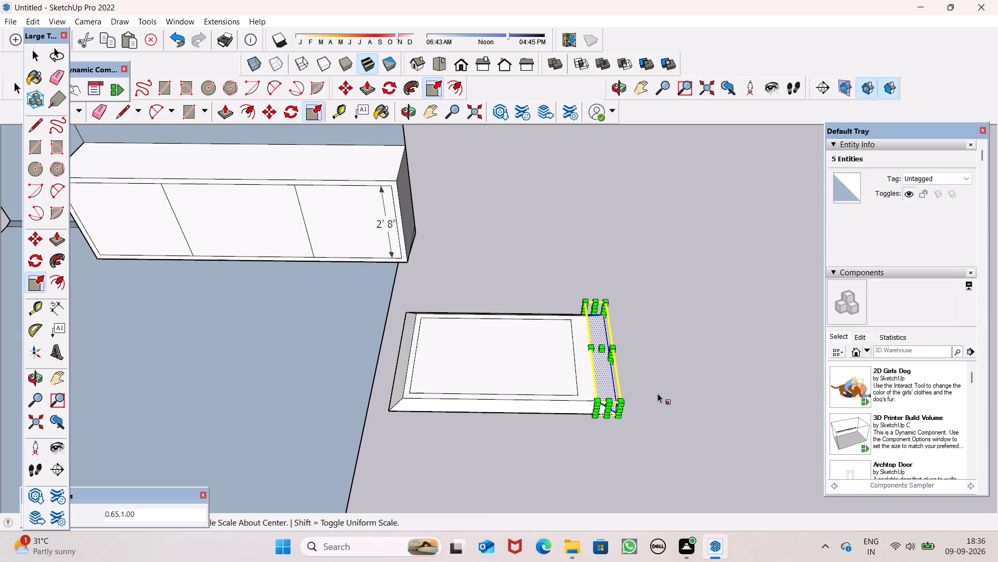
pyautogui.press('space')
pyautogui.moveTo(645, 495); pyautogui.dragTo(631, 476)
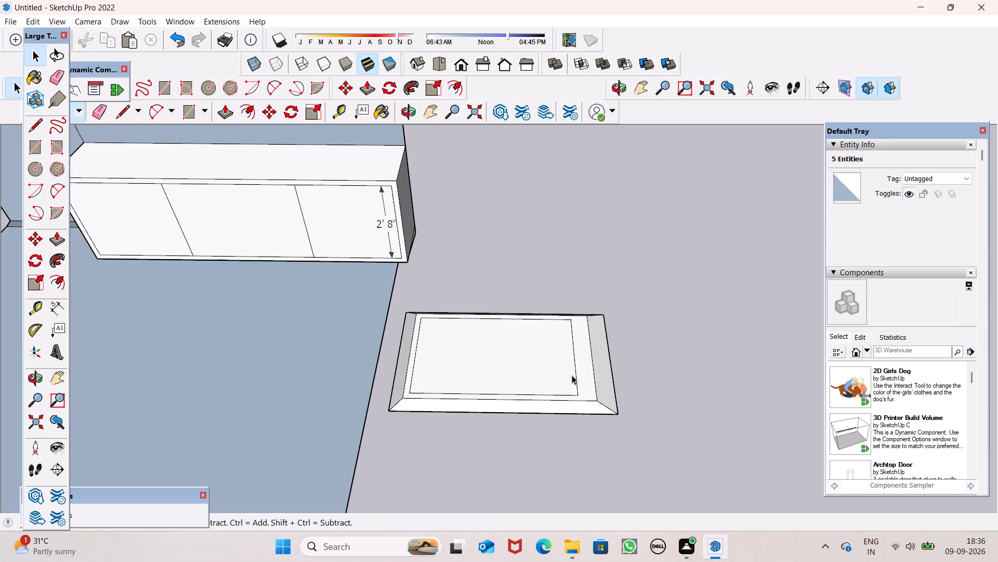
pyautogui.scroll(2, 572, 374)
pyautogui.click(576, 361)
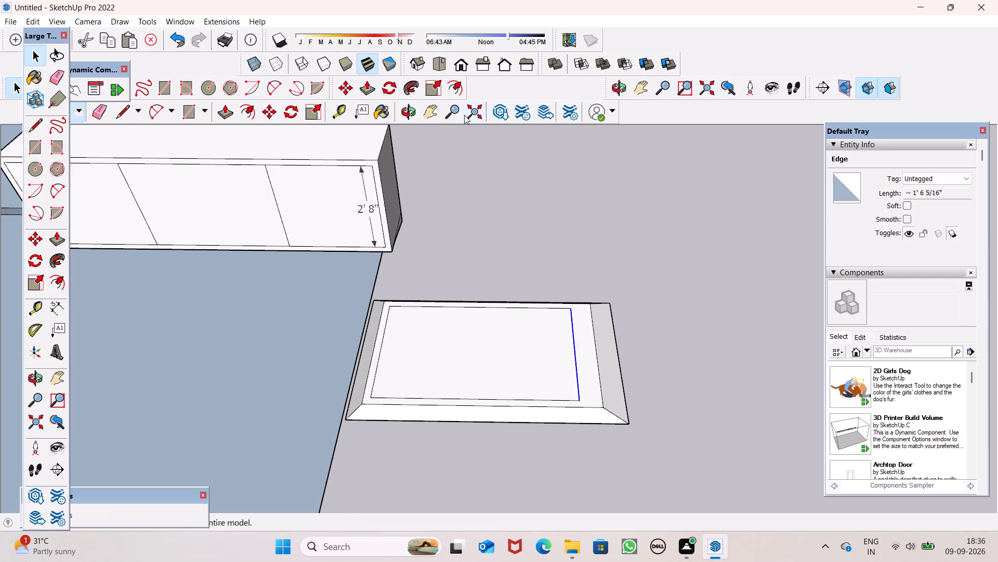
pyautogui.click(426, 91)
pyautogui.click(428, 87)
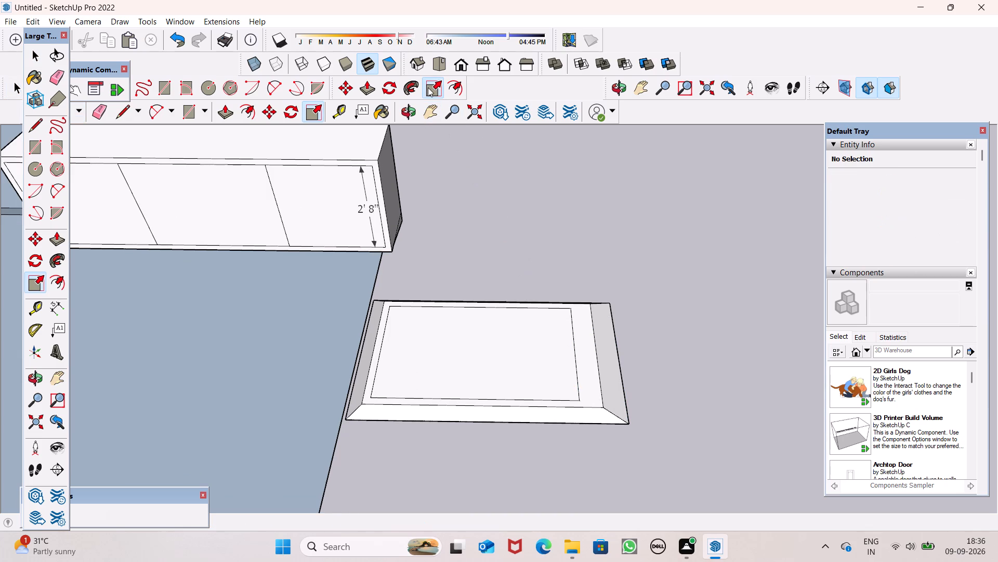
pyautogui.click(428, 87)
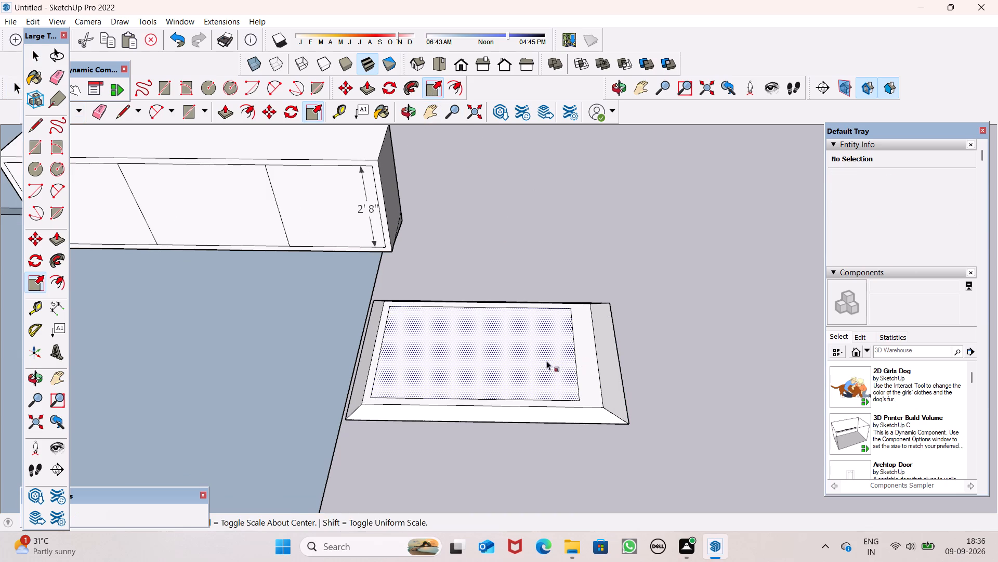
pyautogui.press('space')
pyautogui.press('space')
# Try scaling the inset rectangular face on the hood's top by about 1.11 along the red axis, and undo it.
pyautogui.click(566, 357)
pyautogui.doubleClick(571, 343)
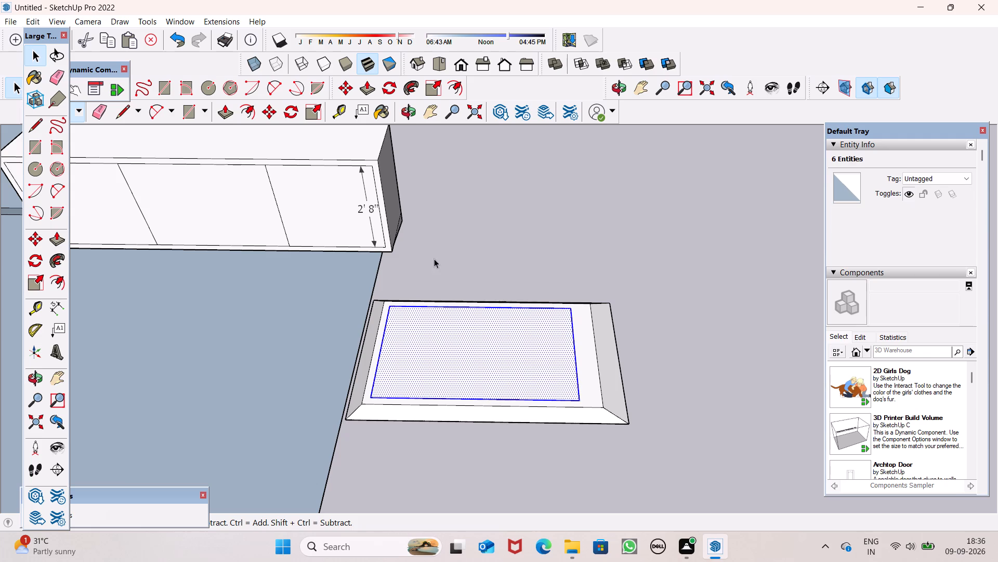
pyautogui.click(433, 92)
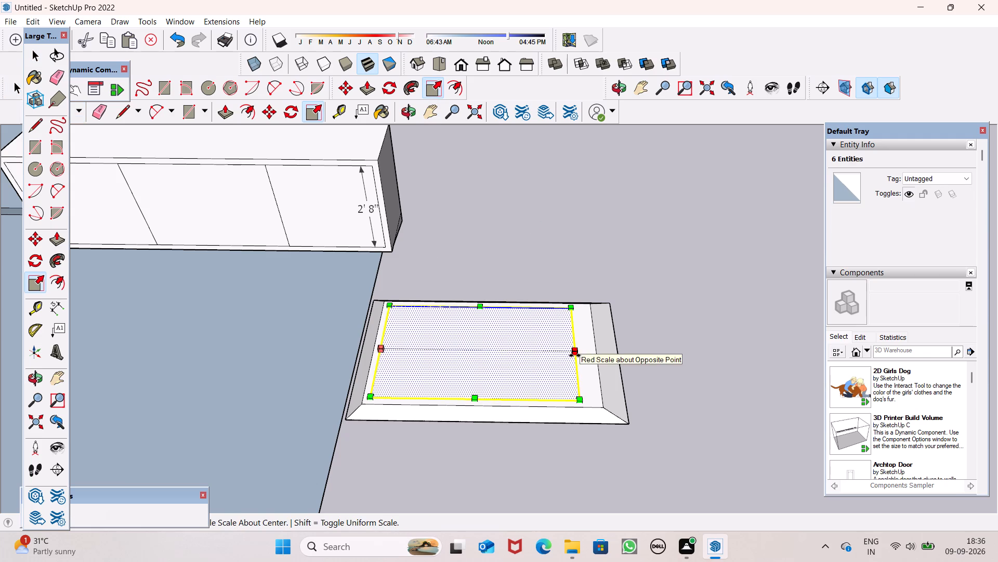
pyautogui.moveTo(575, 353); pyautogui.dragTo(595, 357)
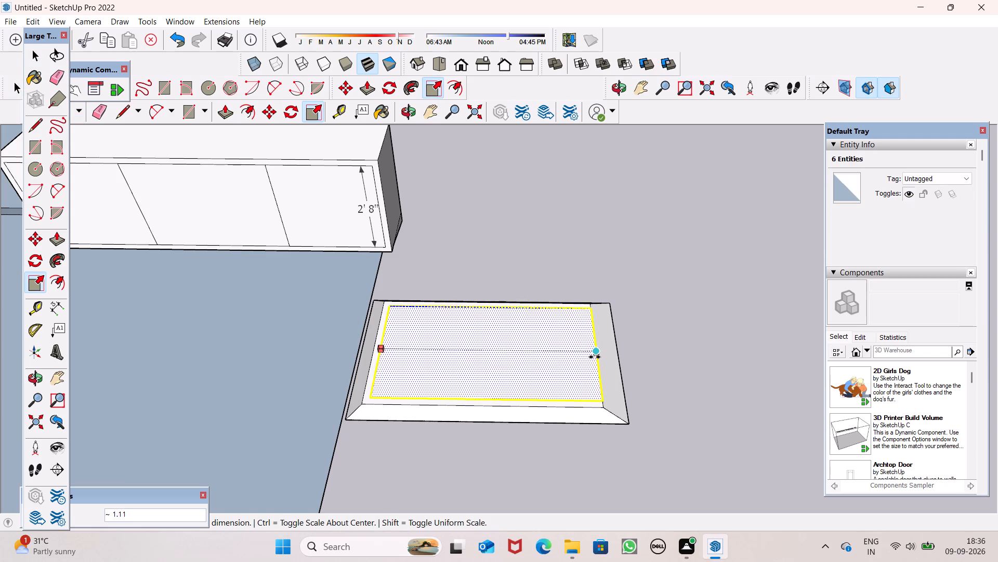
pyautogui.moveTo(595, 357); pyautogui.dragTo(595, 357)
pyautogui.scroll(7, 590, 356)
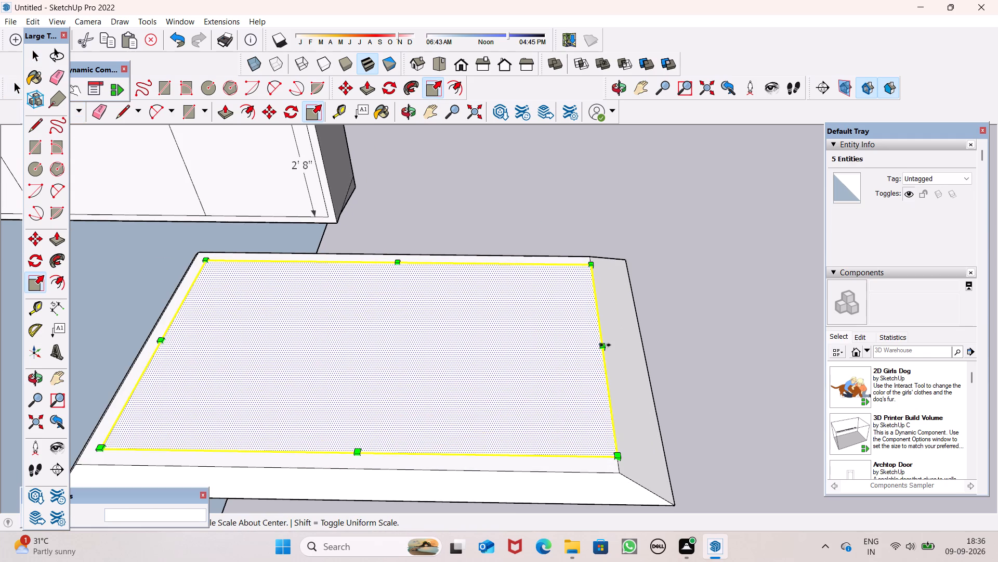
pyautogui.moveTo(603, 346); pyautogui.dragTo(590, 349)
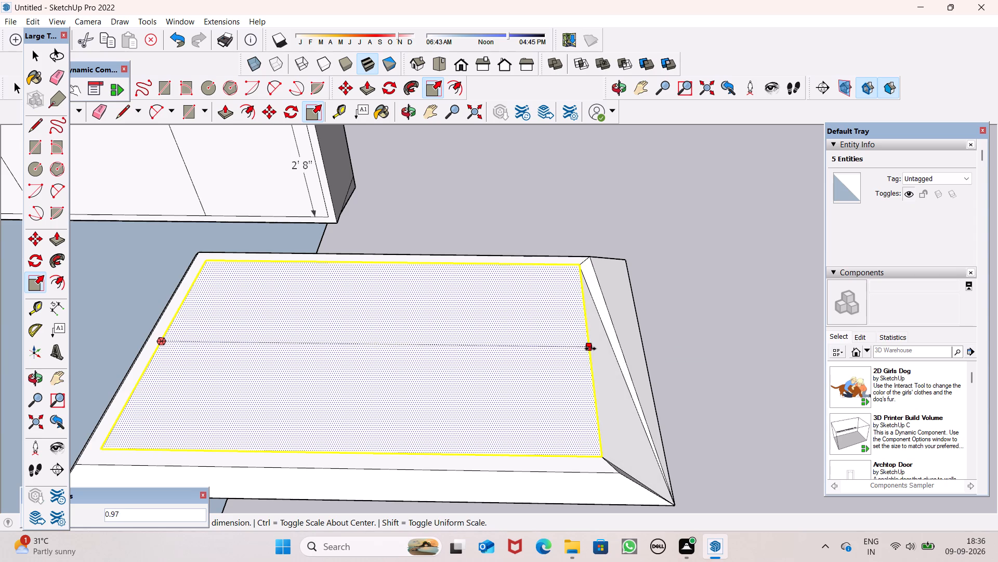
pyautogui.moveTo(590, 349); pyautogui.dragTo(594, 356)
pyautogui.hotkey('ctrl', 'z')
# Stretch the inset rectangular face along the red axis until its edge stops just short of the hood's right sloped side.
pyautogui.moveTo(559, 345); pyautogui.dragTo(589, 353)
pyautogui.press('space')
pyautogui.moveTo(678, 302); pyautogui.dragTo(684, 306)
# Make all the connected faces and edges of the hood into one group.
pyautogui.scroll(-3, 694, 284)
pyautogui.scroll(1, 694, 284)
pyautogui.scroll(-4, 694, 284)
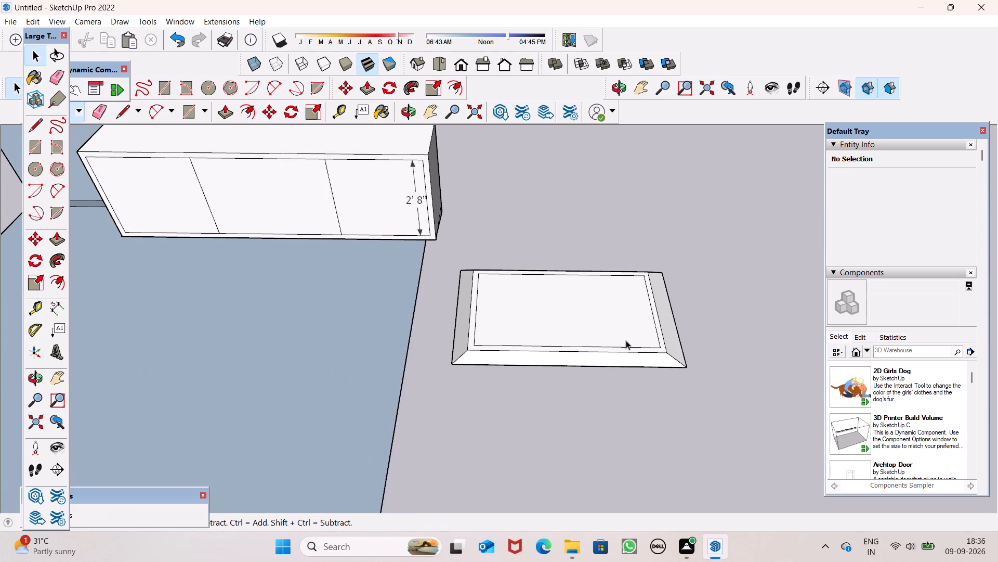
pyautogui.tripleClick(626, 340)
pyautogui.rightClick(625, 340)
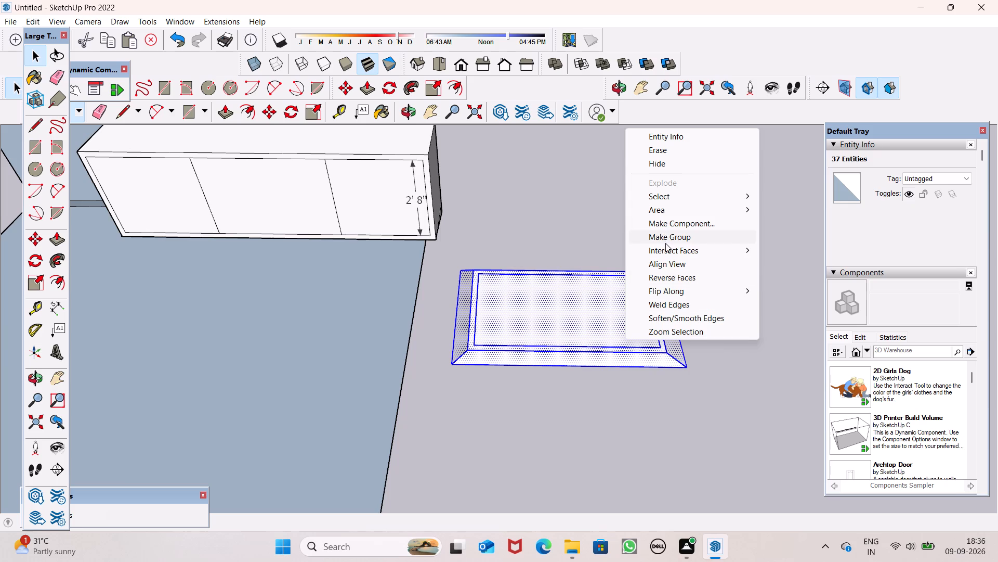
pyautogui.click(669, 233)
# Move the hood group about 12' 10 5/8" back into the recess beneath the middle upper cabinets.
pyautogui.scroll(-4, 669, 263)
pyautogui.press('m')
pyautogui.press('Return')
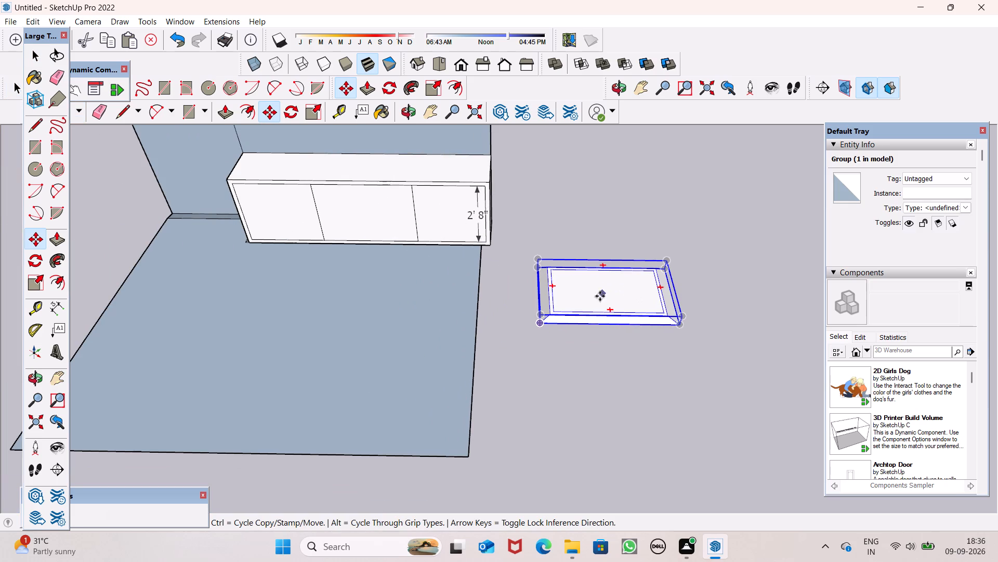
pyautogui.scroll(-5, 499, 355)
pyautogui.scroll(3, 411, 262)
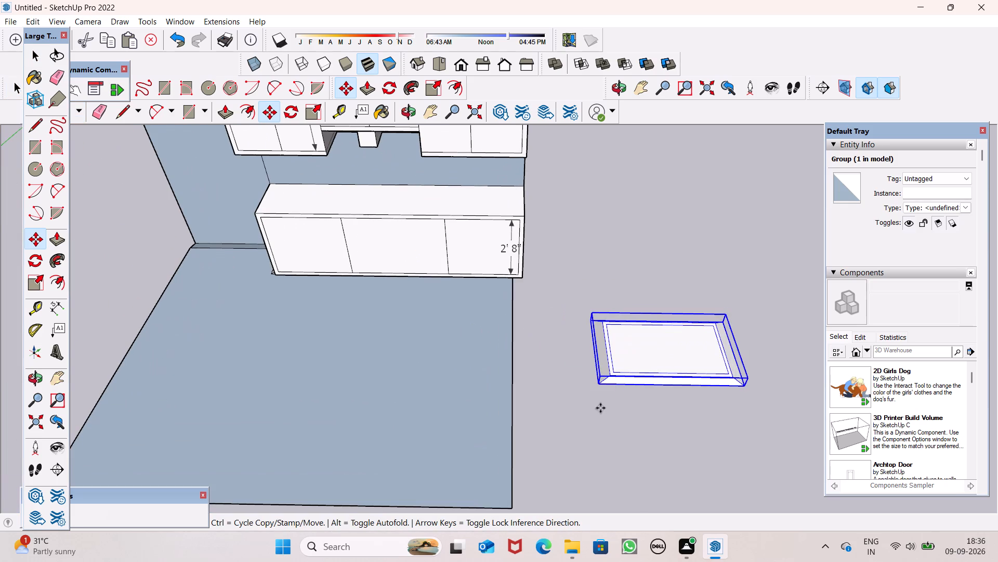
pyautogui.moveTo(599, 392); pyautogui.dragTo(316, 183)
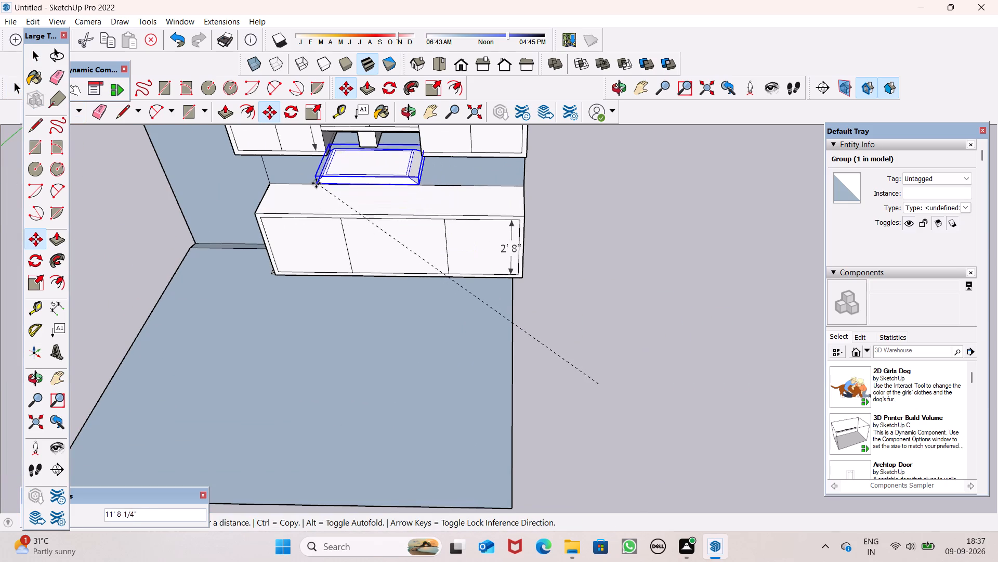
pyautogui.moveTo(316, 183); pyautogui.dragTo(327, 155)
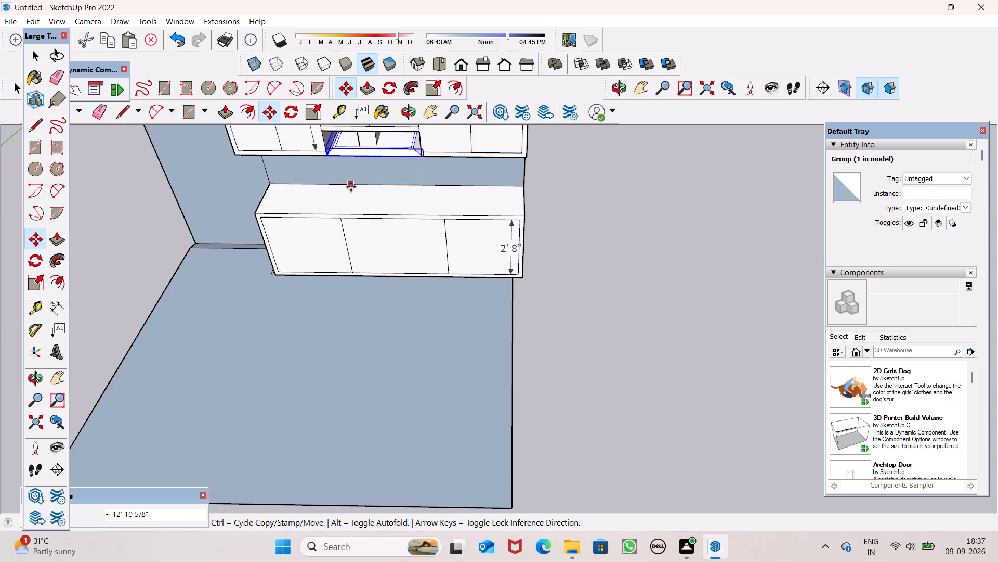
# Scale the hood group's width slightly down so its right end lines up with the recess's side edge.
pyautogui.scroll(-3, 351, 187)
pyautogui.moveTo(351, 187); pyautogui.dragTo(528, 160, button='middle')
pyautogui.scroll(12, 331, 215)
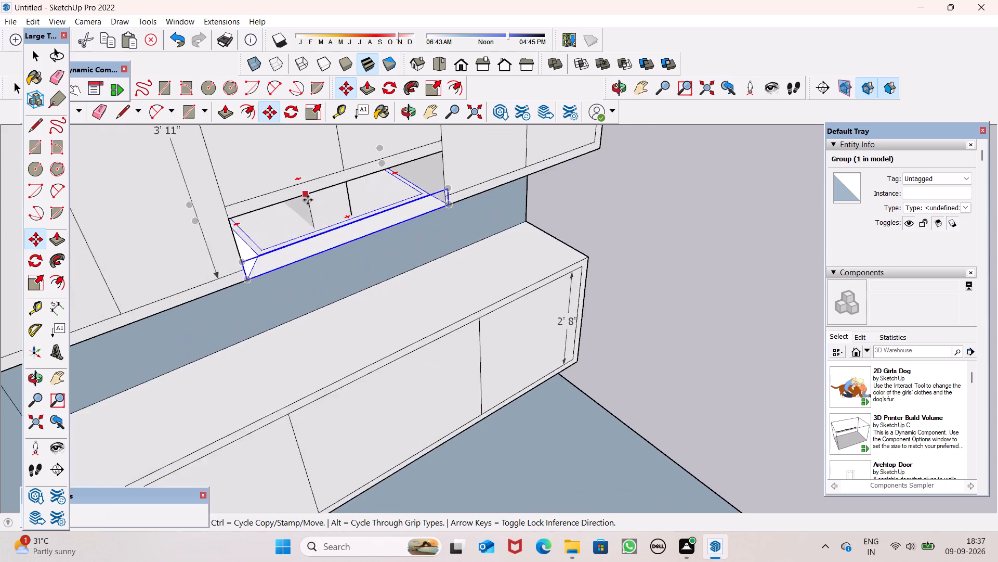
pyautogui.scroll(-1, 308, 200)
pyautogui.scroll(2, 308, 200)
pyautogui.moveTo(268, 267); pyautogui.dragTo(193, 119, button='middle')
pyautogui.scroll(1, 193, 119)
pyautogui.scroll(4, 459, 193)
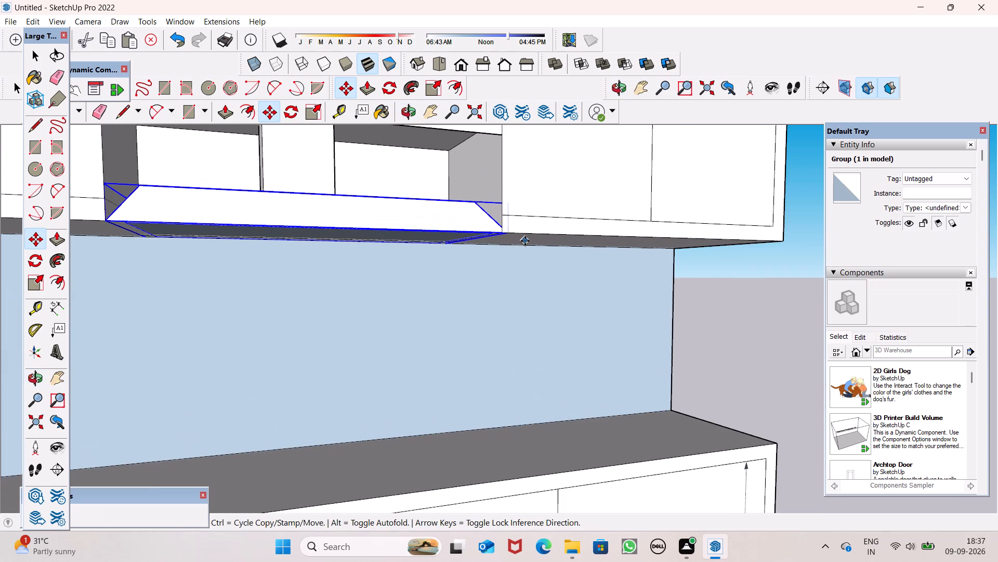
pyautogui.scroll(6, 526, 241)
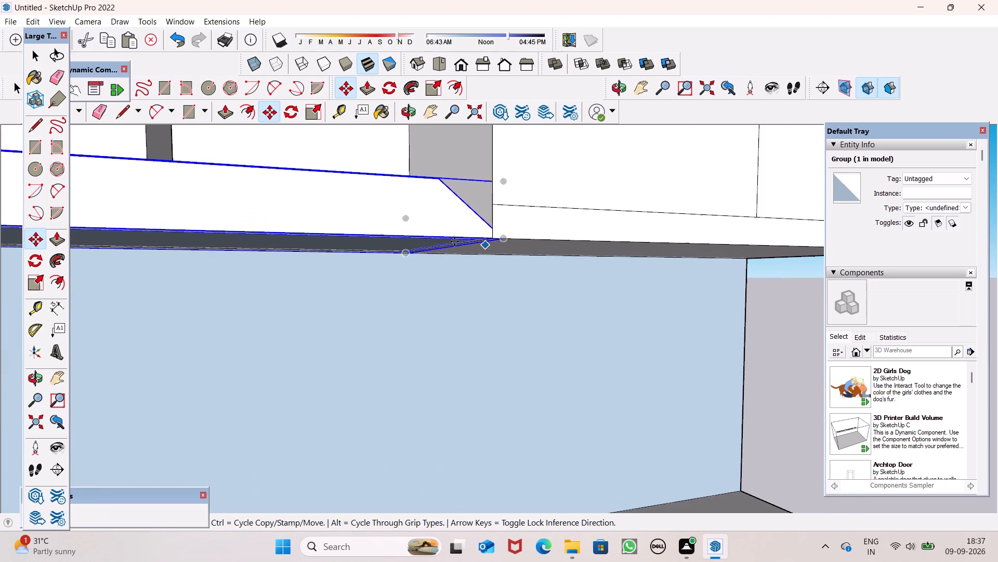
pyautogui.press('space')
pyautogui.click(436, 86)
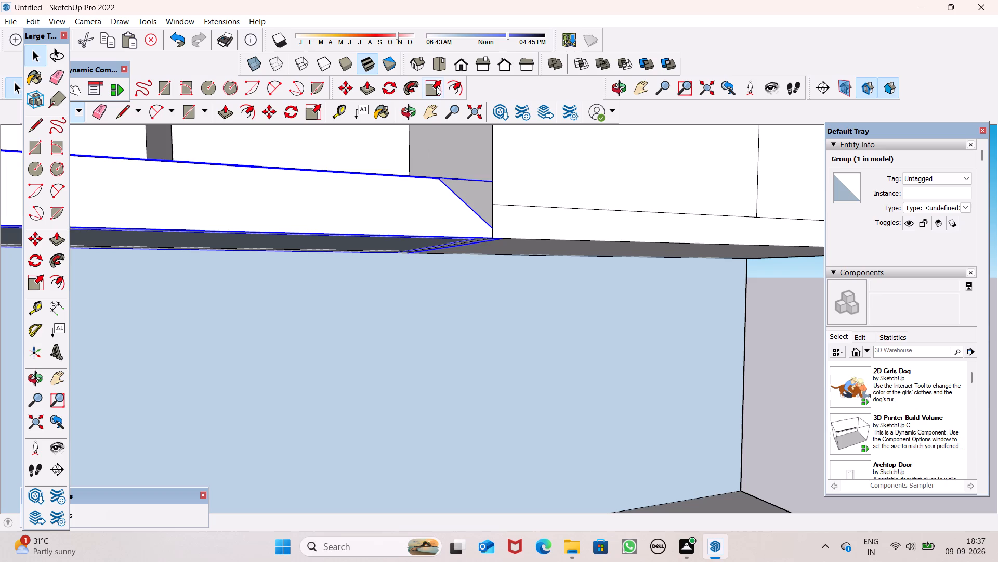
pyautogui.moveTo(503, 207); pyautogui.dragTo(492, 208)
pyautogui.press('space')
pyautogui.scroll(-14, 530, 251)
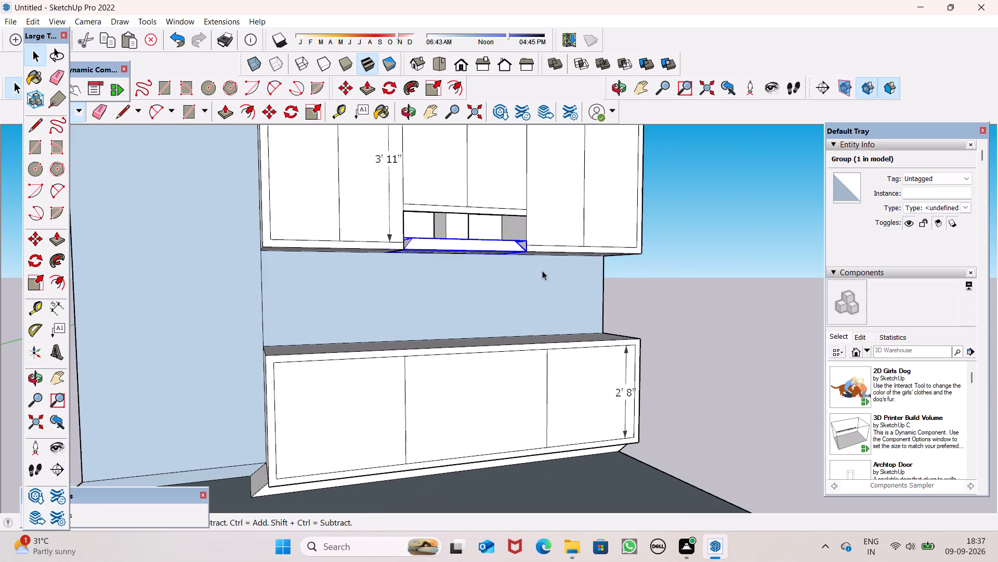
pyautogui.click(704, 328)
pyautogui.press('space')
# Move the hood group 15/16" forward out of the upper-cabinet recess.
pyautogui.moveTo(685, 315); pyautogui.dragTo(580, 410, button='middle')
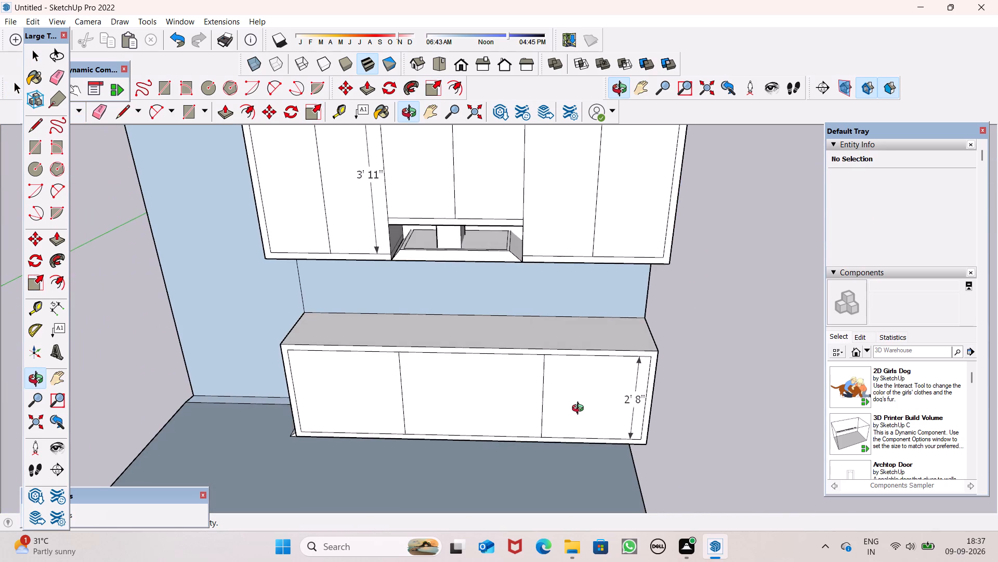
pyautogui.moveTo(580, 410); pyautogui.dragTo(582, 405, button='middle')
pyautogui.scroll(-3, 678, 283)
pyautogui.scroll(2, 501, 291)
pyautogui.moveTo(494, 279); pyautogui.dragTo(912, 237, button='middle')
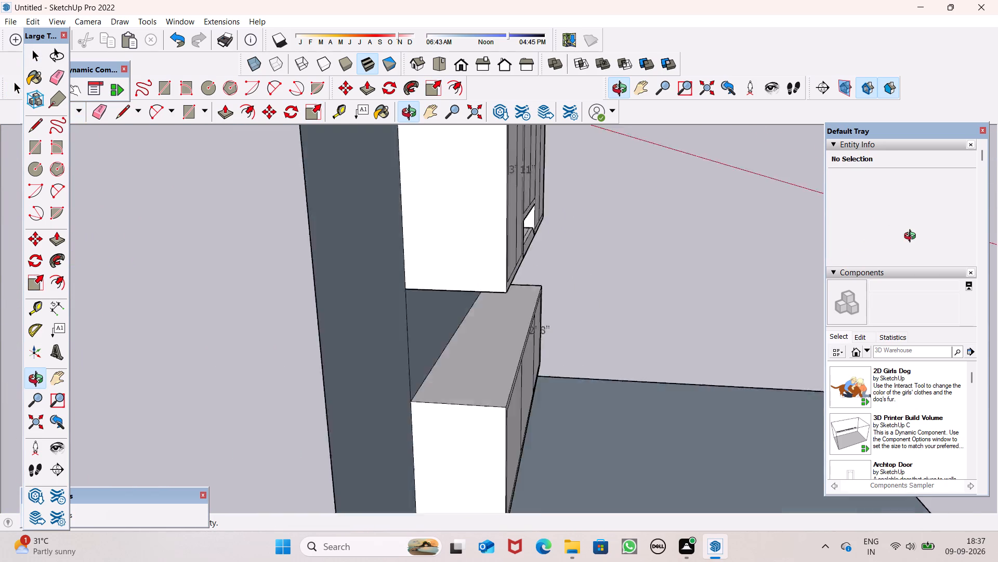
pyautogui.moveTo(912, 237); pyautogui.dragTo(706, 262, button='middle')
pyautogui.scroll(9, 584, 247)
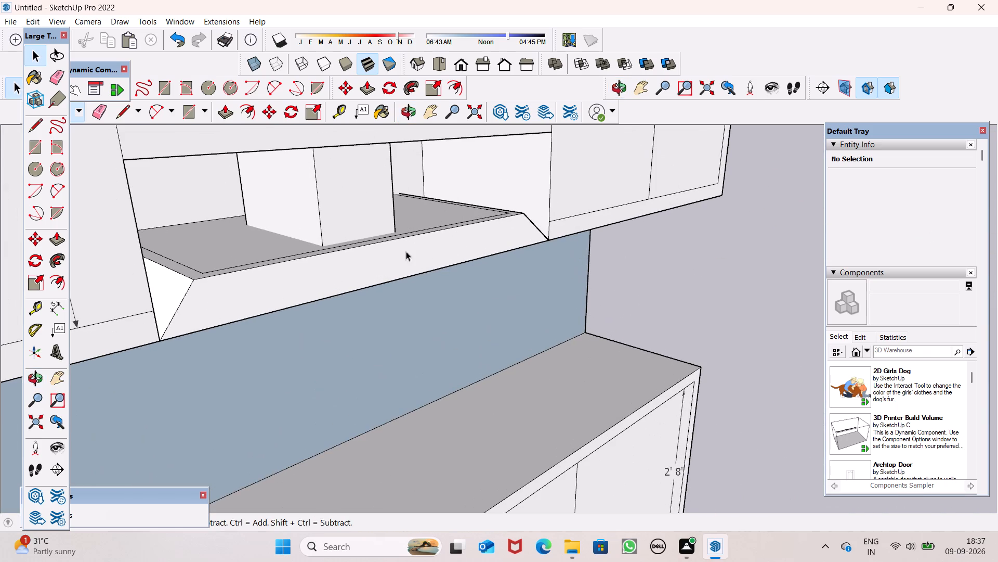
pyautogui.click(366, 278)
pyautogui.scroll(-4, 179, 319)
pyautogui.scroll(5, 163, 331)
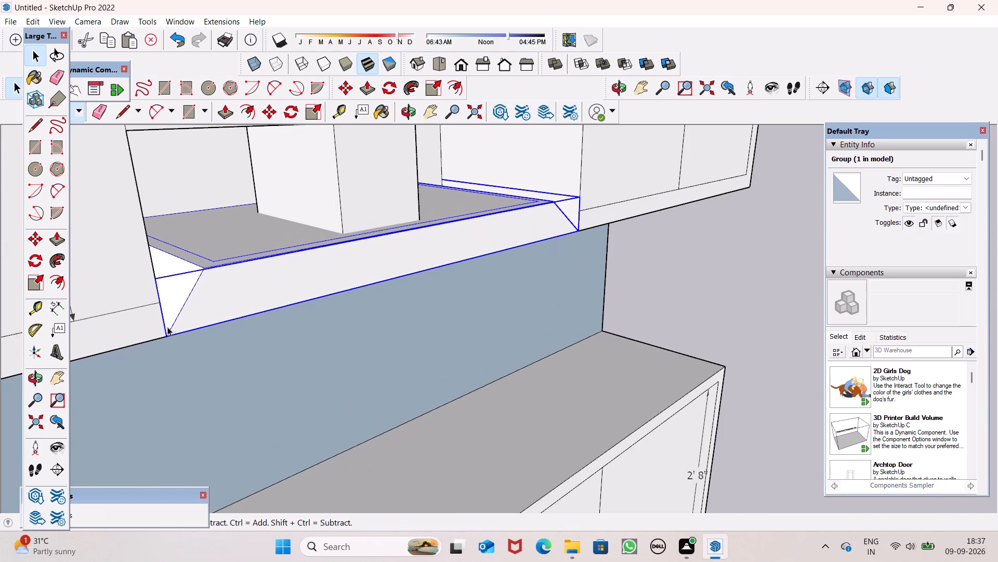
pyautogui.press('m')
pyautogui.press('Return')
pyautogui.moveTo(166, 337); pyautogui.dragTo(165, 341)
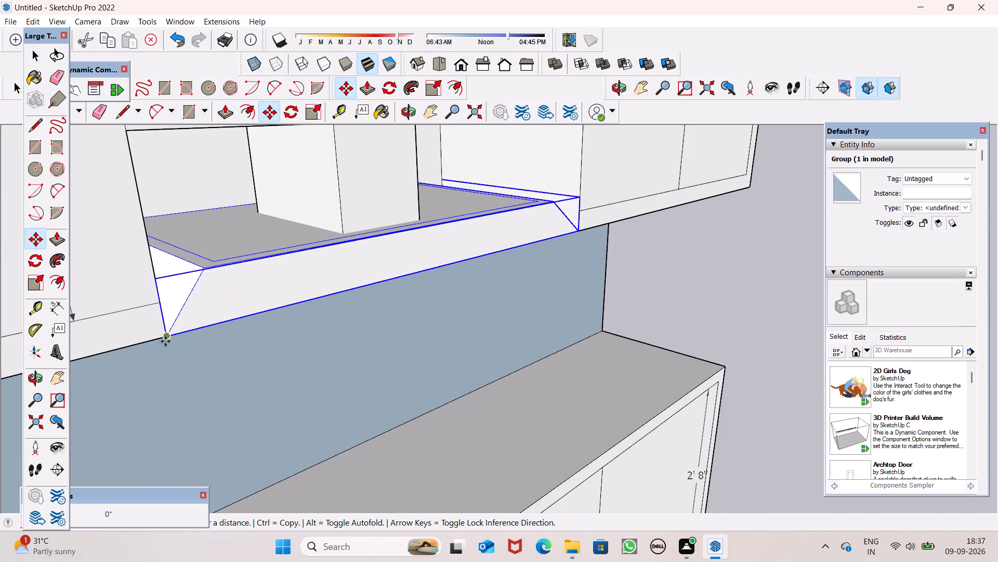
pyautogui.moveTo(165, 341); pyautogui.dragTo(169, 345)
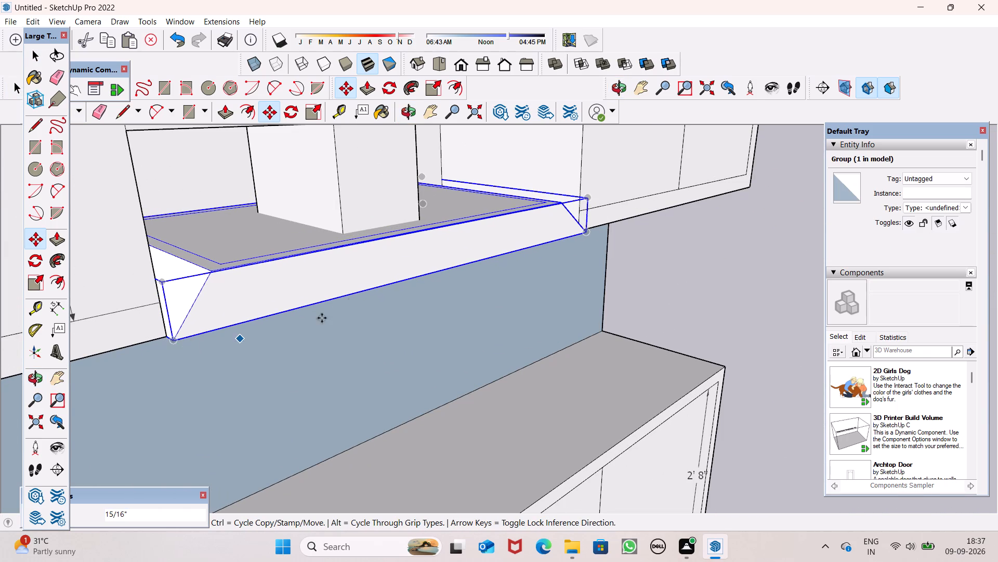
# Examine the hood's fit in the upper-cabinet recess from the side, close up and from the front.
pyautogui.scroll(-8, 350, 301)
pyautogui.moveTo(376, 316); pyautogui.dragTo(529, 303, button='middle')
pyautogui.scroll(-1, 376, 316)
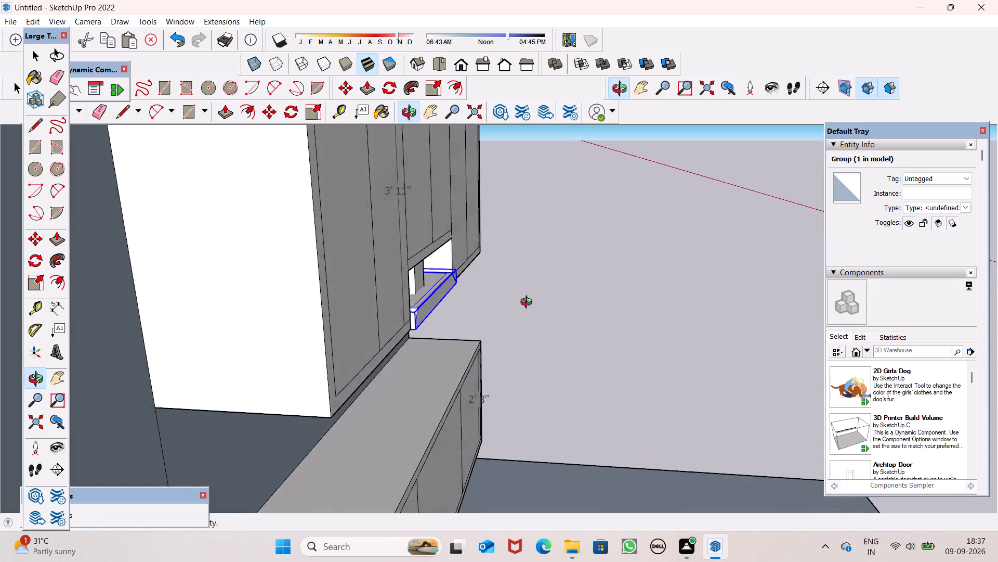
pyautogui.moveTo(529, 303); pyautogui.dragTo(295, 299, button='middle')
pyautogui.press('space')
pyautogui.click(692, 349)
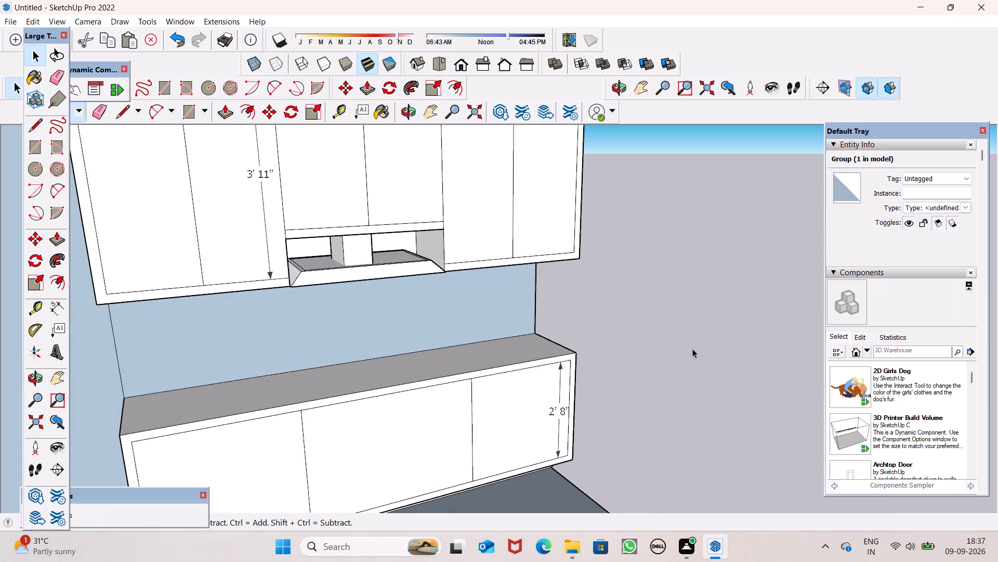
pyautogui.scroll(7, 428, 293)
pyautogui.moveTo(416, 283); pyautogui.dragTo(386, 263, button='middle')
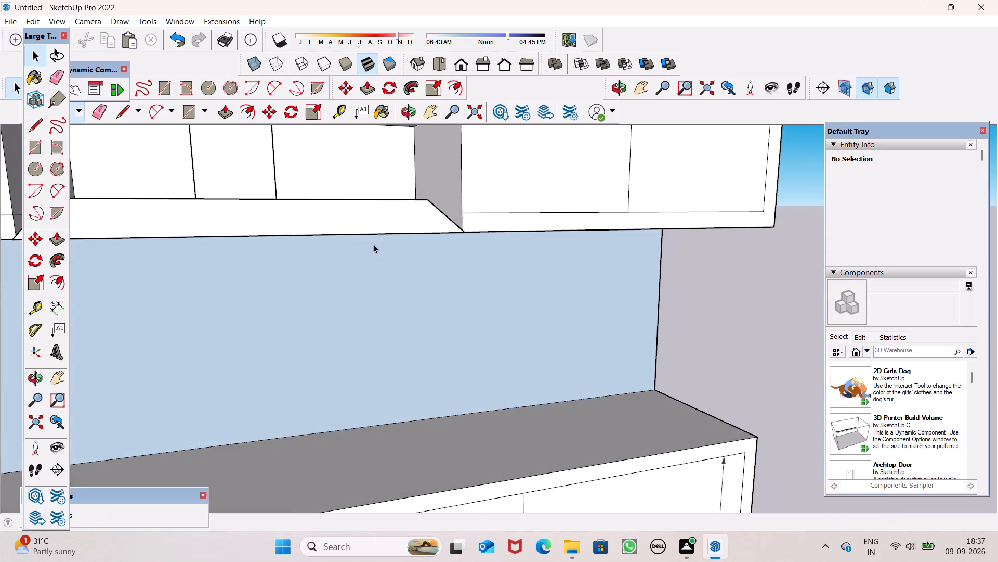
pyautogui.scroll(-17, 369, 229)
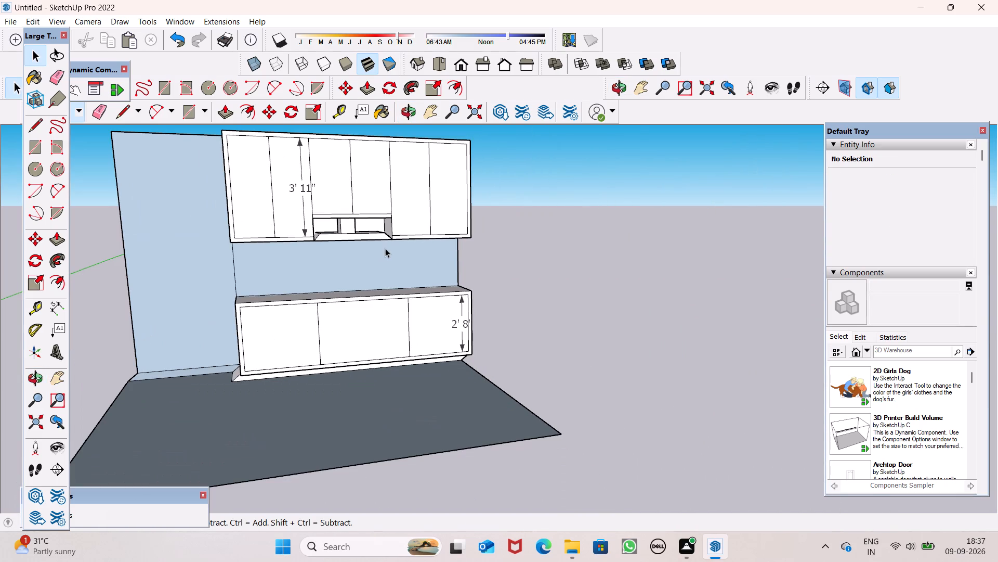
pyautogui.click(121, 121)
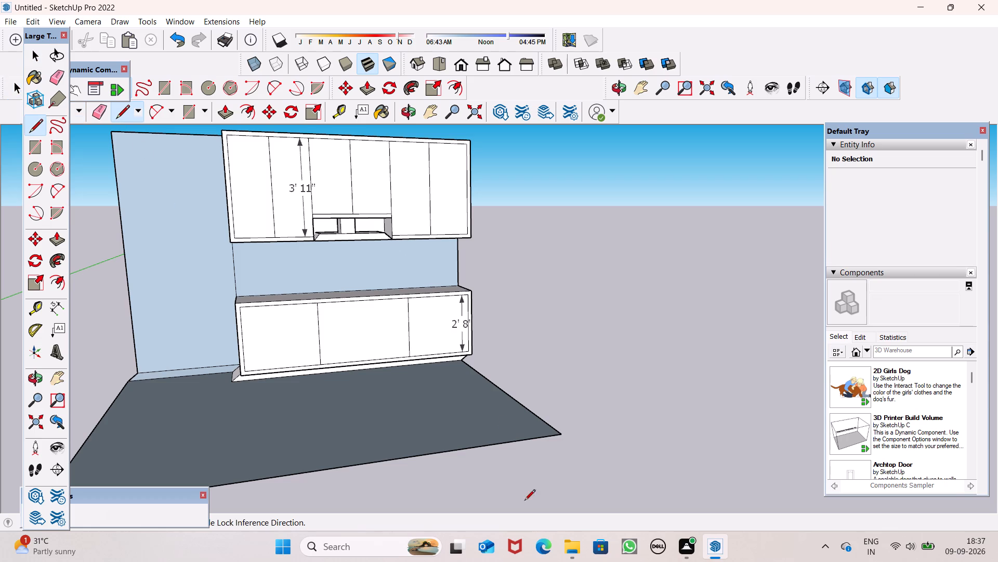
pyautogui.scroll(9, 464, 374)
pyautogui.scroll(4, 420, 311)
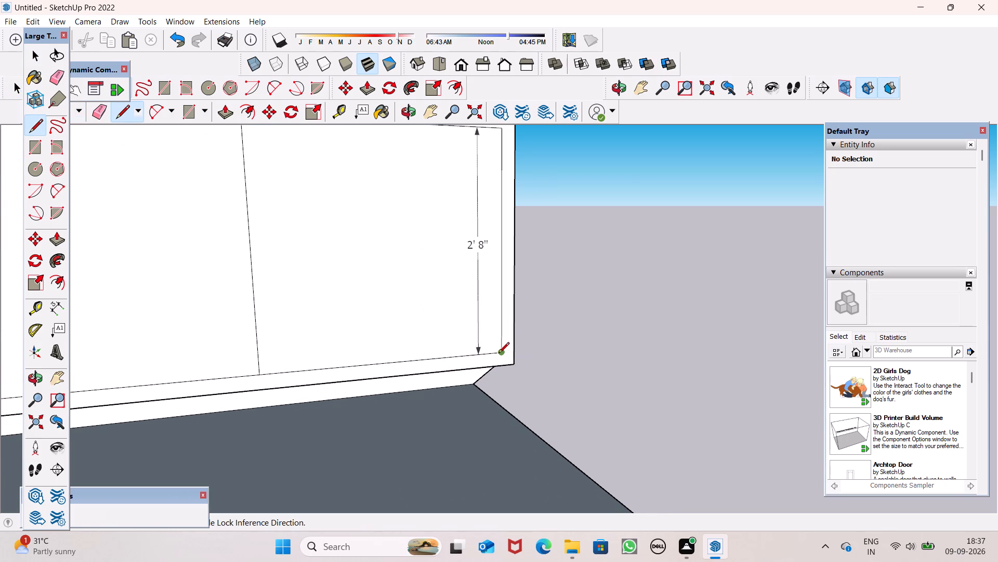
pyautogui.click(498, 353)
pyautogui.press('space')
# Draw two horizontal lines, about 2' 9 9/16" long, across the rightmost base-cabinet panel to divide it into three drawer fronts.
pyautogui.scroll(-3, 310, 227)
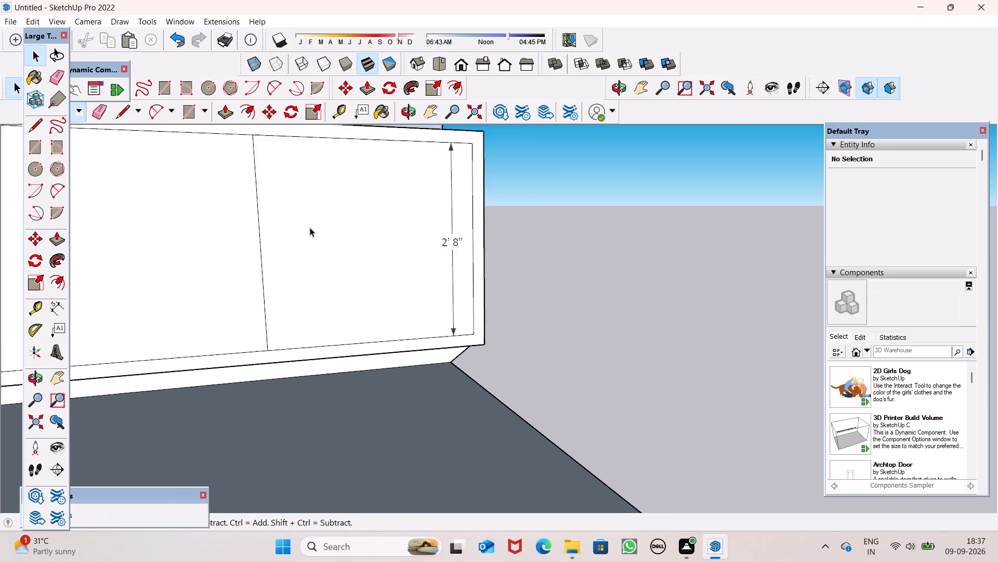
pyautogui.scroll(-2, 310, 227)
pyautogui.click(117, 117)
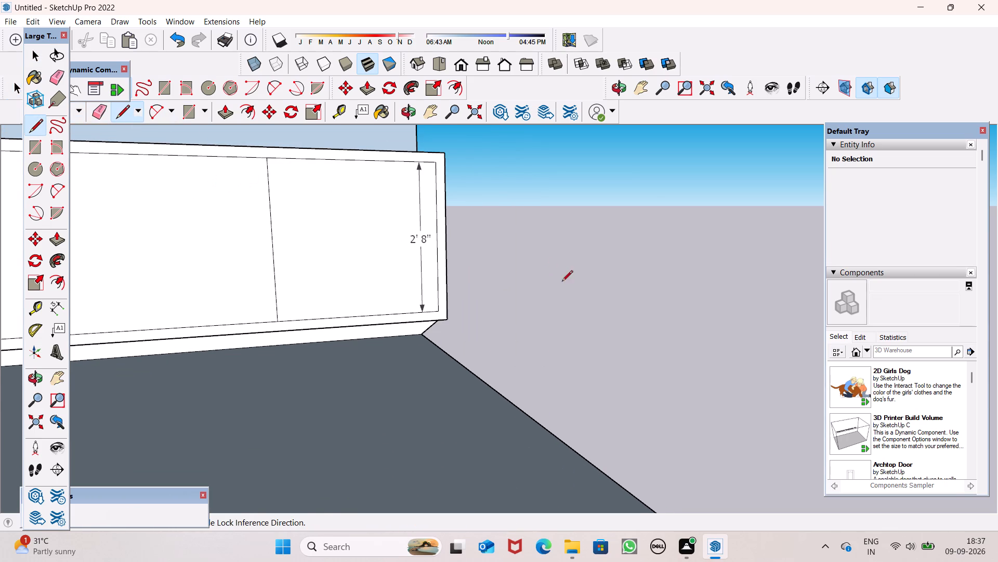
pyautogui.click(436, 260)
pyautogui.click(275, 271)
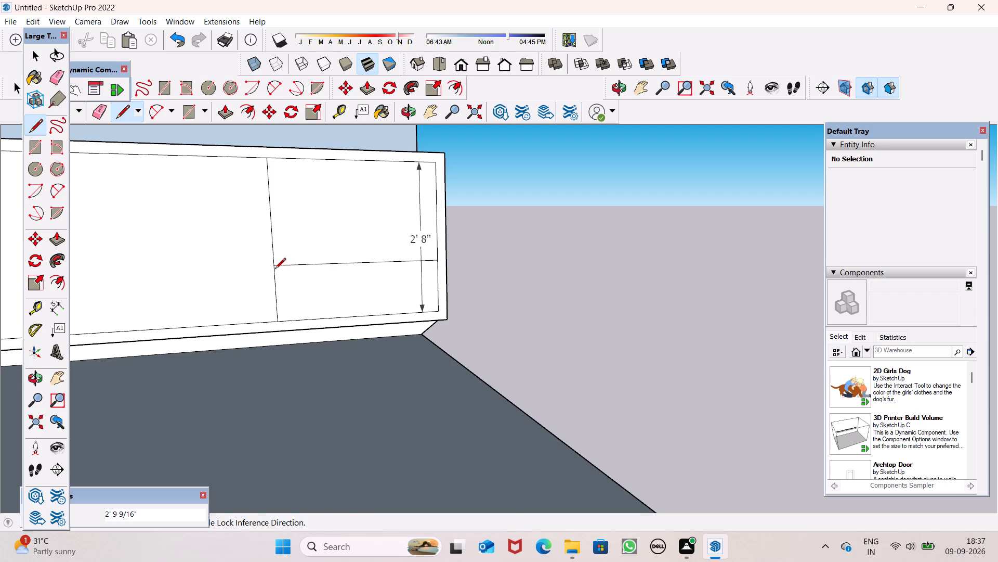
pyautogui.click(438, 210)
pyautogui.click(270, 210)
pyautogui.press('space')
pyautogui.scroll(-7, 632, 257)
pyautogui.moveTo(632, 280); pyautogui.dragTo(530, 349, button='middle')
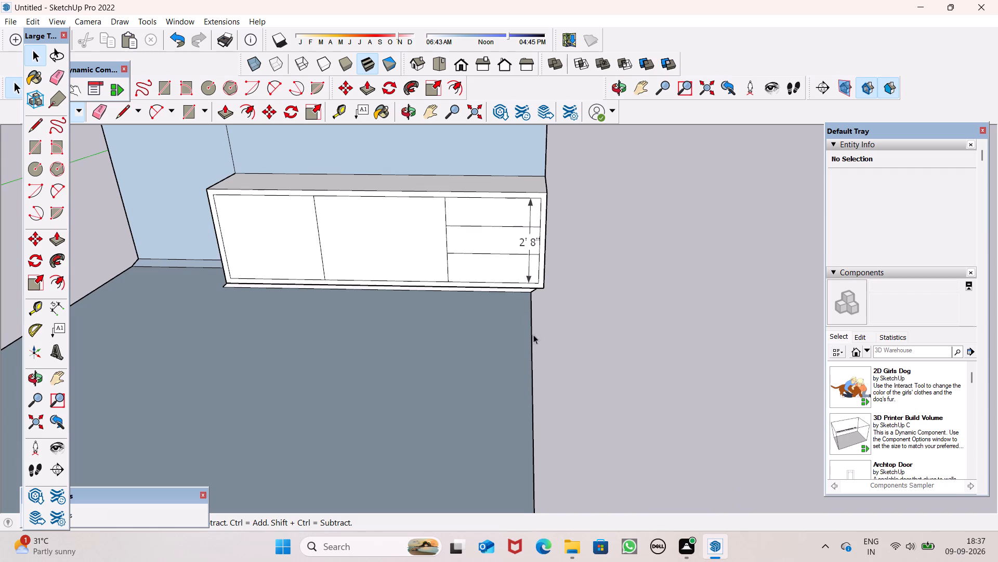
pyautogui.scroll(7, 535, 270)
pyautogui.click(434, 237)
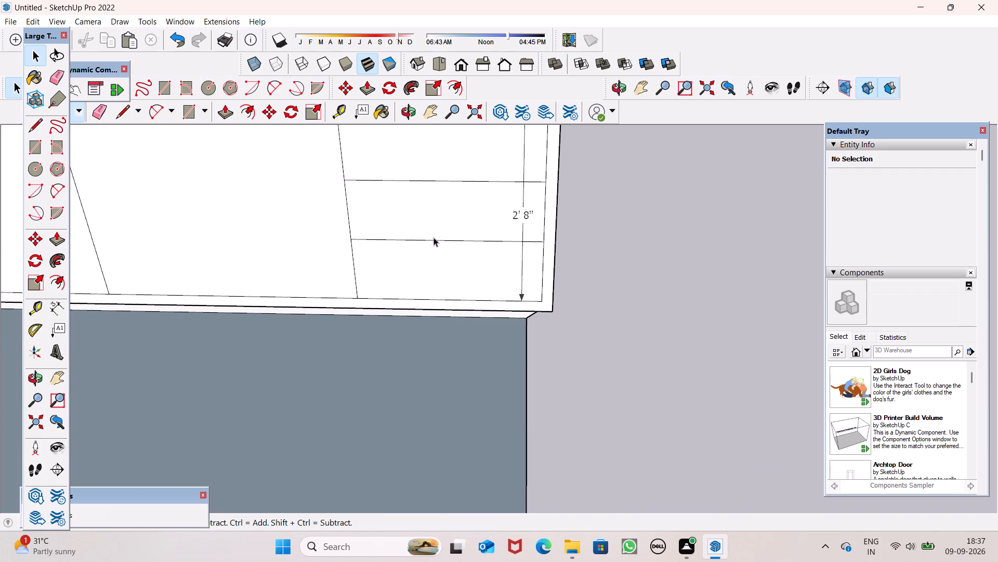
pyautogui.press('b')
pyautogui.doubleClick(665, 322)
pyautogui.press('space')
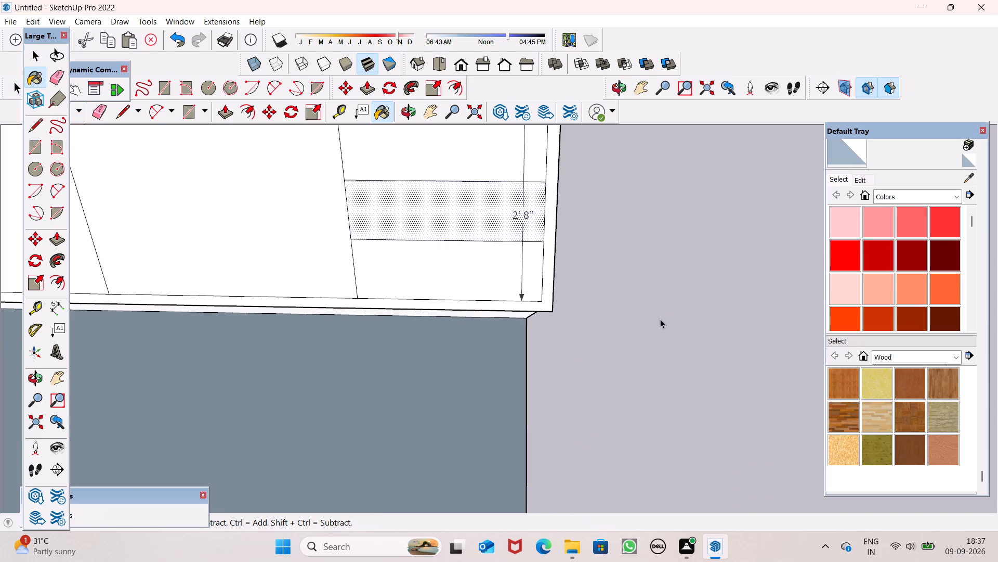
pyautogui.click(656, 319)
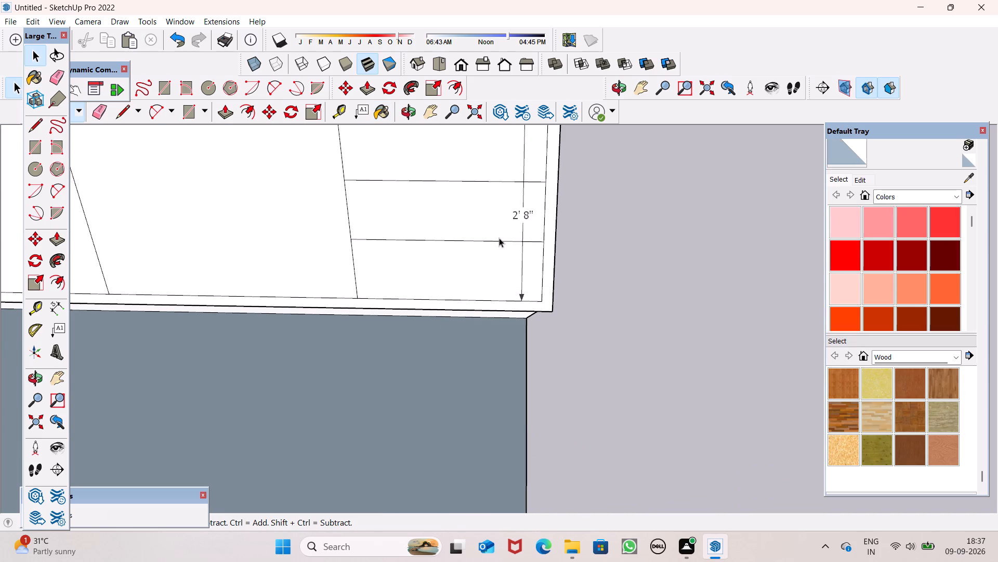
# Move the lower horizontal divider line between the drawer fronts slightly downward on the rightmost base-cabinet panel.
pyautogui.click(499, 238)
pyautogui.moveTo(730, 294); pyautogui.dragTo(717, 293)
pyautogui.scroll(1, 449, 241)
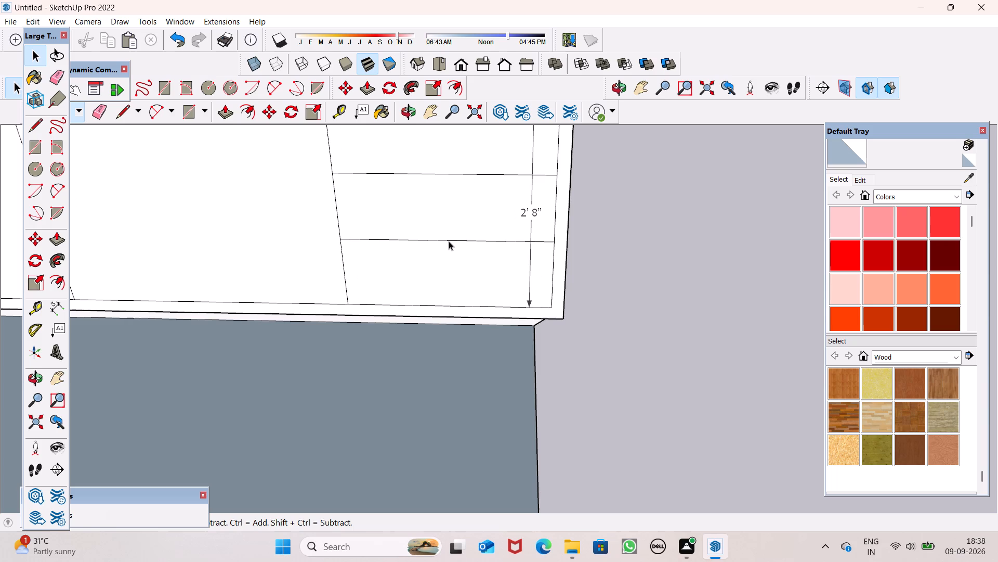
pyautogui.click(458, 237)
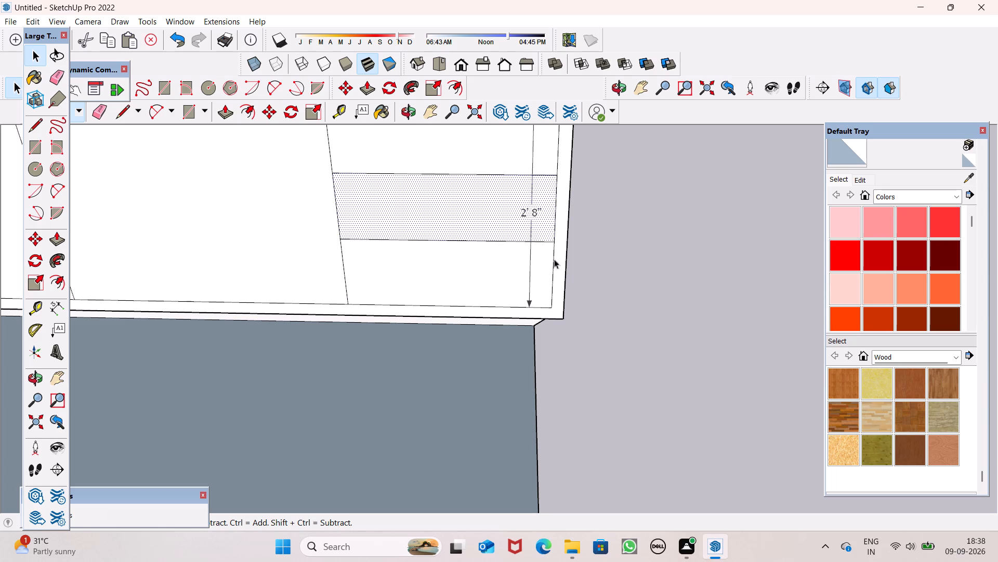
pyautogui.click(719, 295)
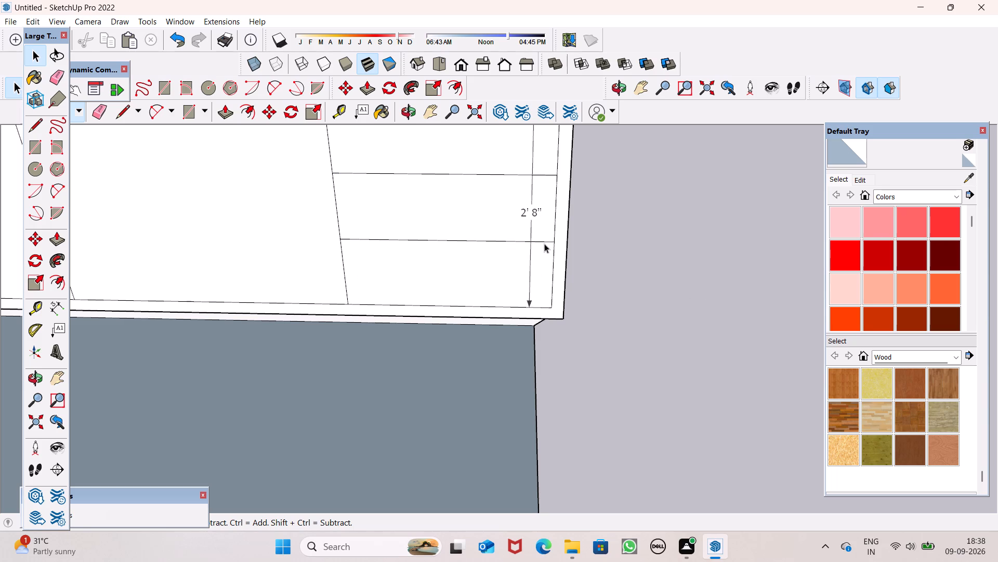
pyautogui.click(543, 239)
pyautogui.click(588, 260)
pyautogui.scroll(4, 543, 252)
pyautogui.middleClick(543, 252)
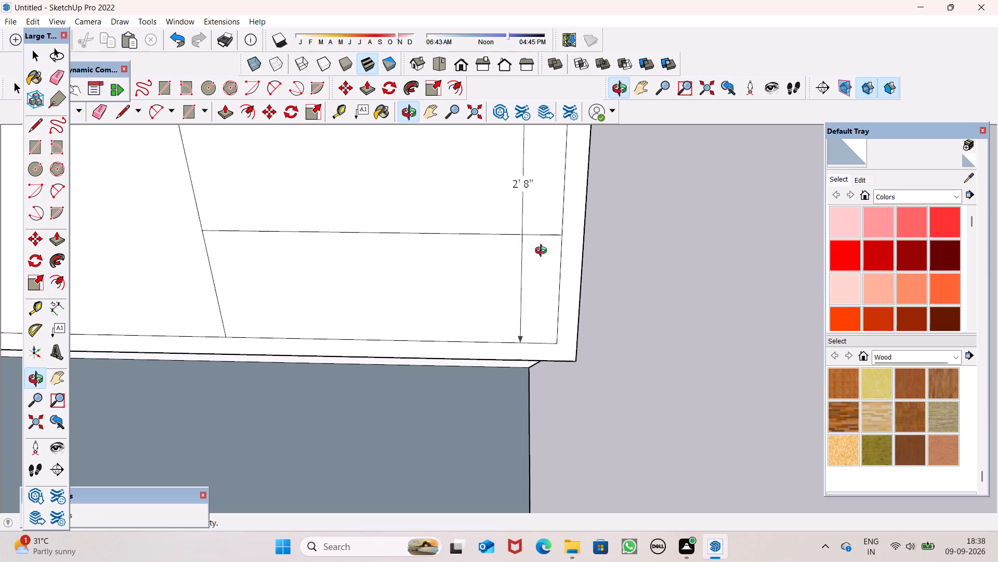
pyautogui.scroll(3, 543, 252)
pyautogui.click(549, 231)
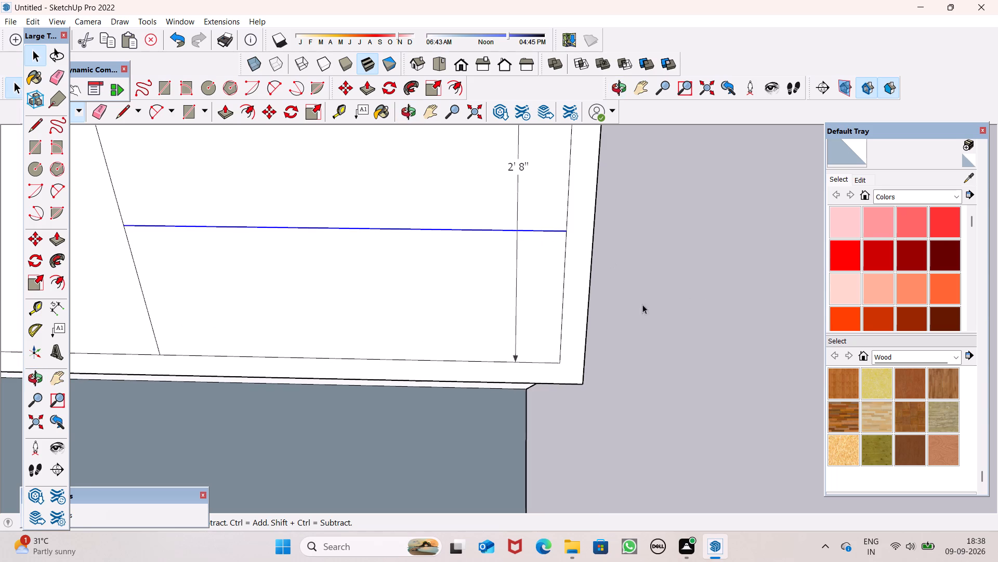
pyautogui.press('m')
pyautogui.press('Return')
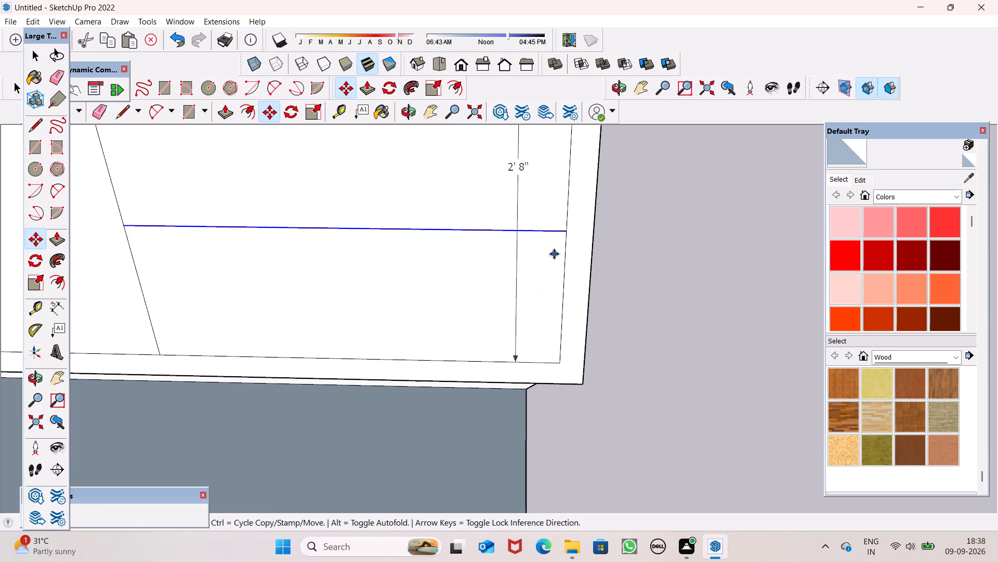
pyautogui.moveTo(553, 252); pyautogui.dragTo(553, 263)
pyautogui.click(739, 273)
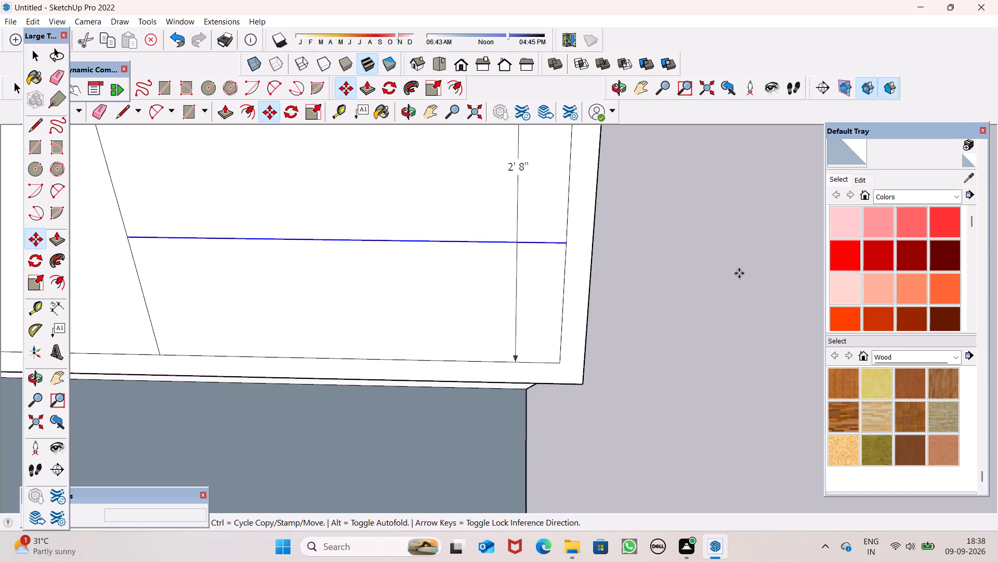
pyautogui.press('space')
pyautogui.press('space')
pyautogui.click(739, 273)
pyautogui.press('Return')
# Examine the drawer divisions on the base cabinet from the front and from slightly above.
pyautogui.scroll(-10, 738, 273)
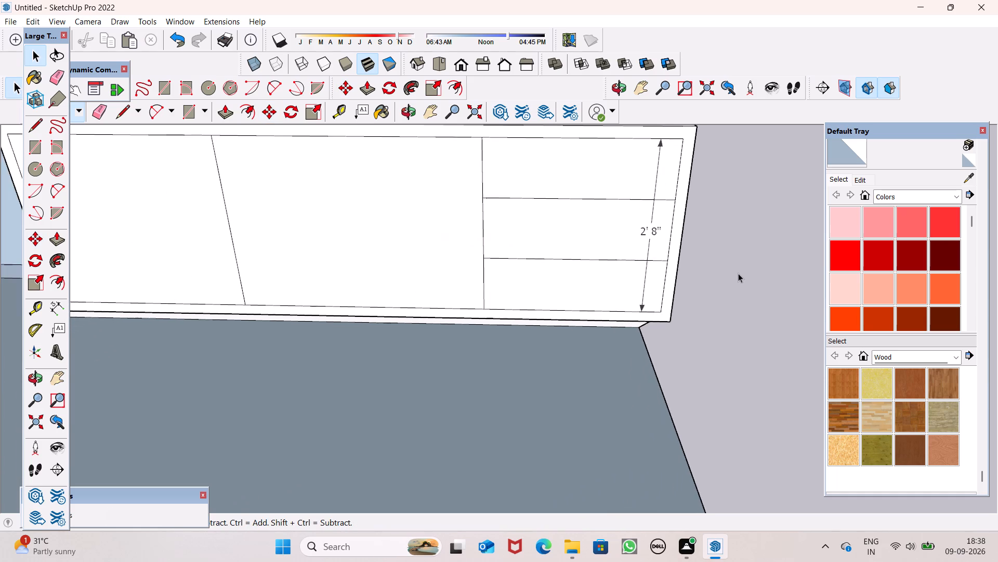
pyautogui.scroll(-1, 738, 273)
pyautogui.moveTo(733, 265); pyautogui.dragTo(737, 190, button='middle')
pyautogui.scroll(-1, 734, 207)
pyautogui.scroll(-4, 692, 232)
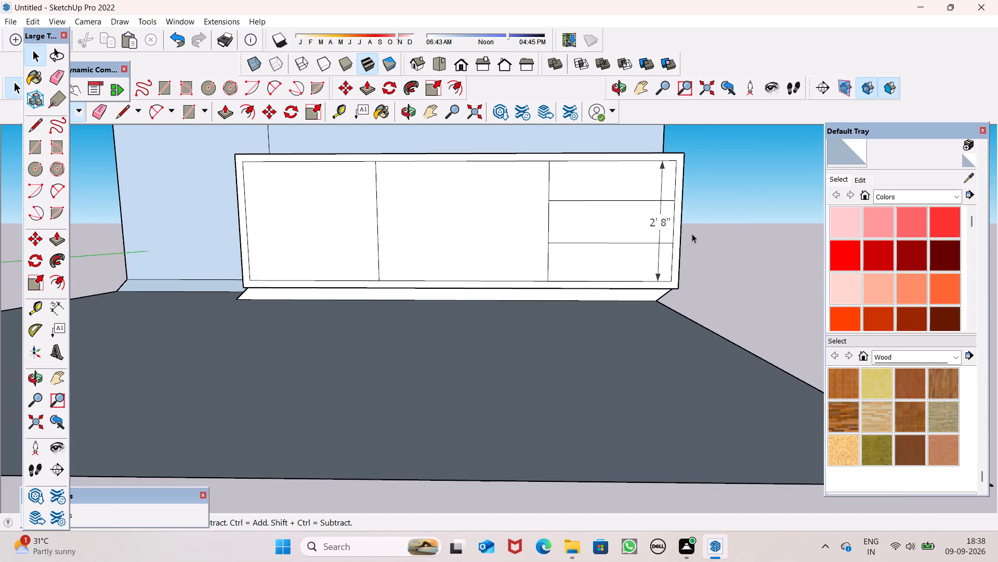
pyautogui.scroll(1, 640, 246)
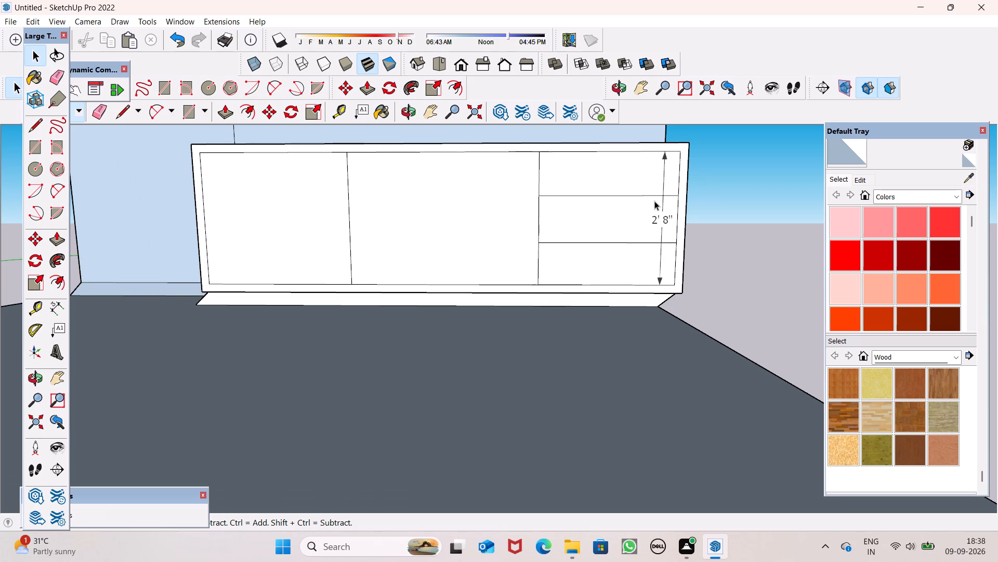
pyautogui.scroll(-3, 620, 173)
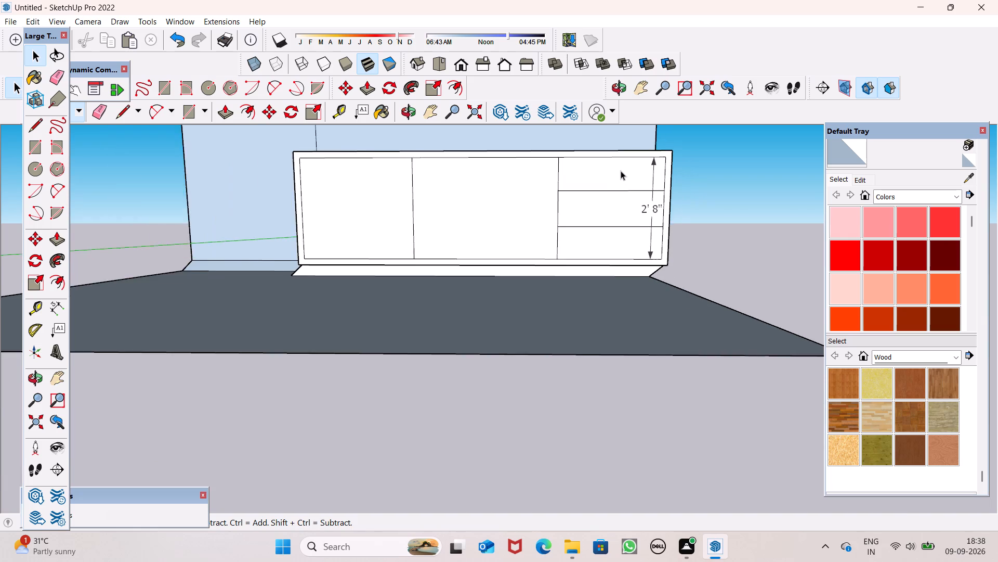
pyautogui.scroll(4, 623, 163)
pyautogui.moveTo(625, 161); pyautogui.dragTo(625, 225, button='middle')
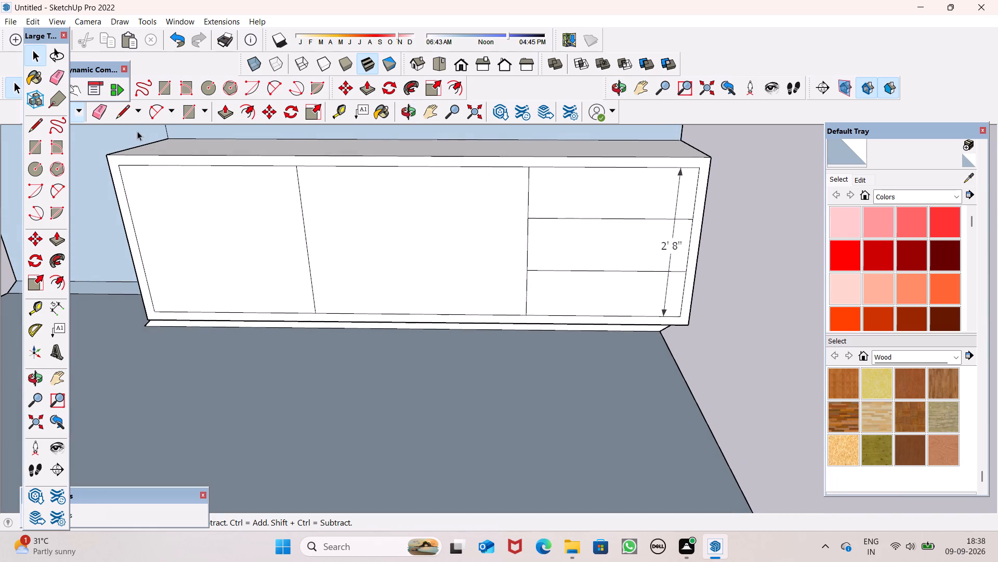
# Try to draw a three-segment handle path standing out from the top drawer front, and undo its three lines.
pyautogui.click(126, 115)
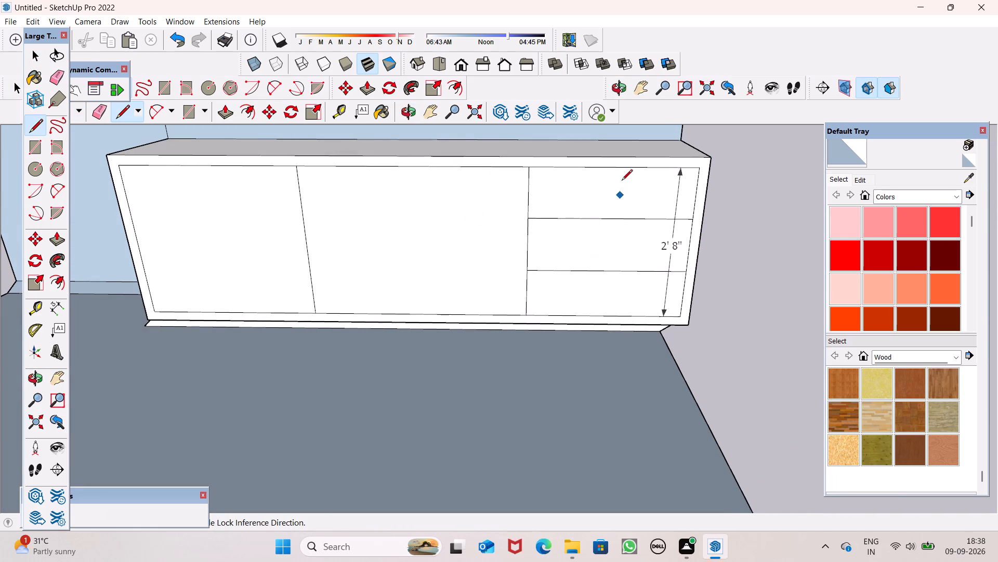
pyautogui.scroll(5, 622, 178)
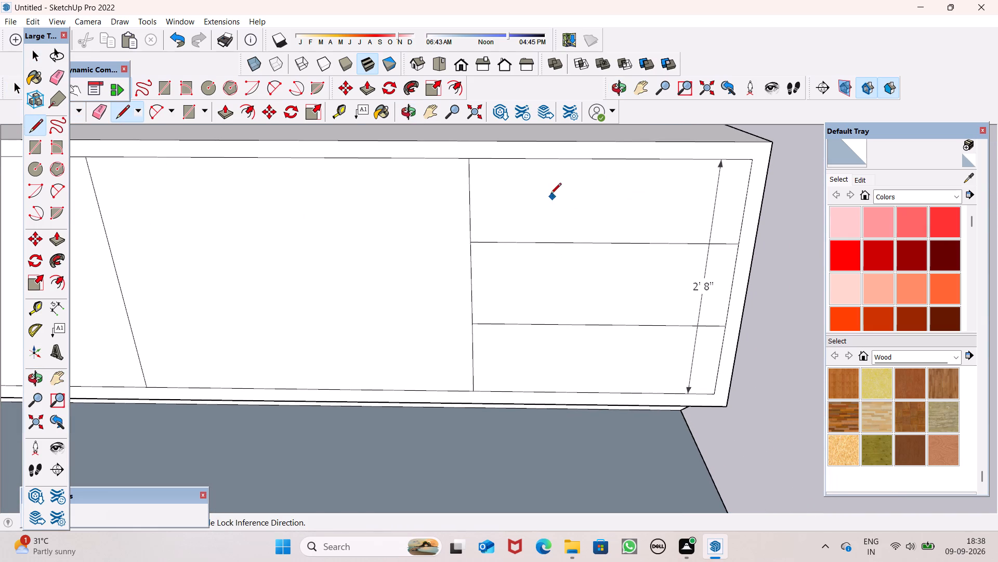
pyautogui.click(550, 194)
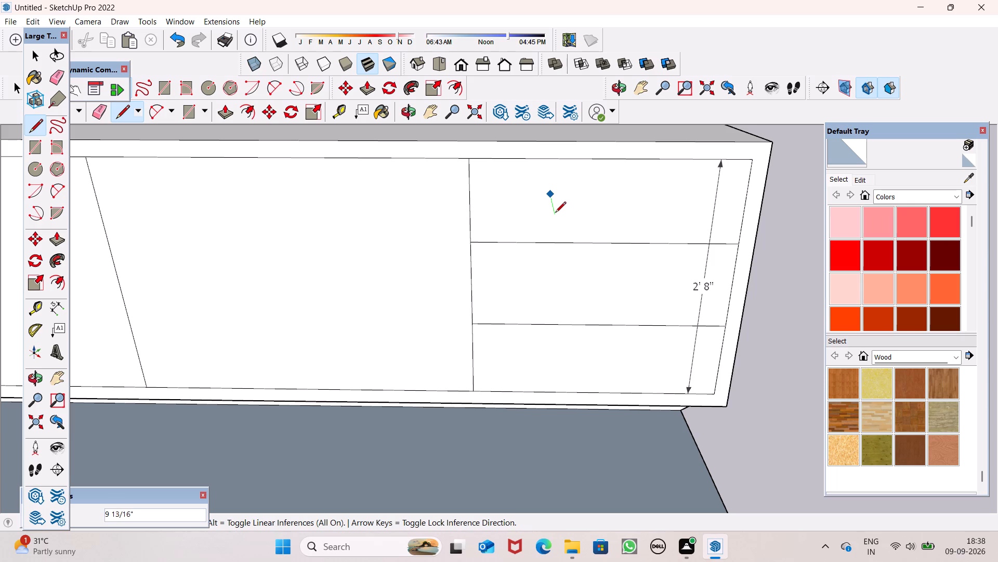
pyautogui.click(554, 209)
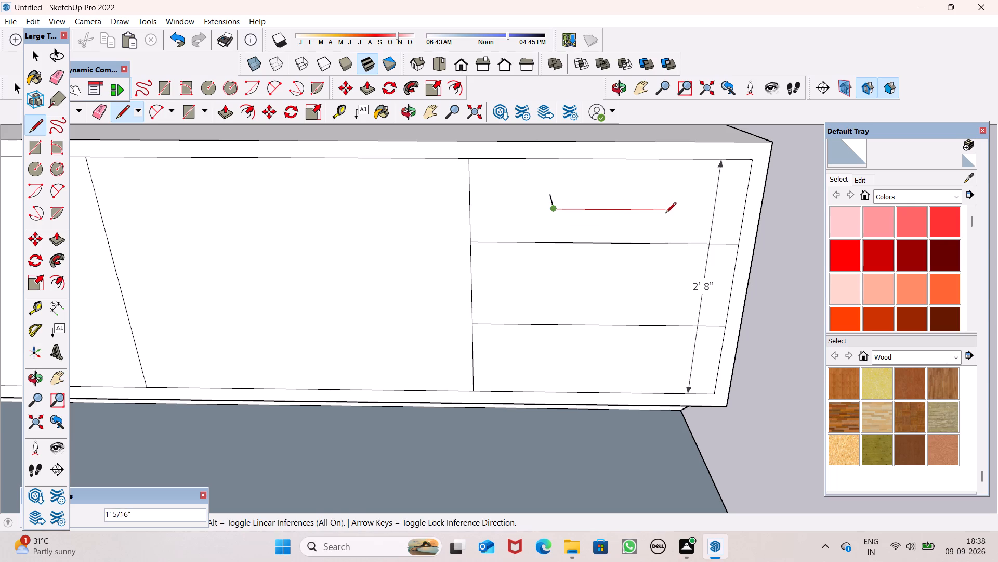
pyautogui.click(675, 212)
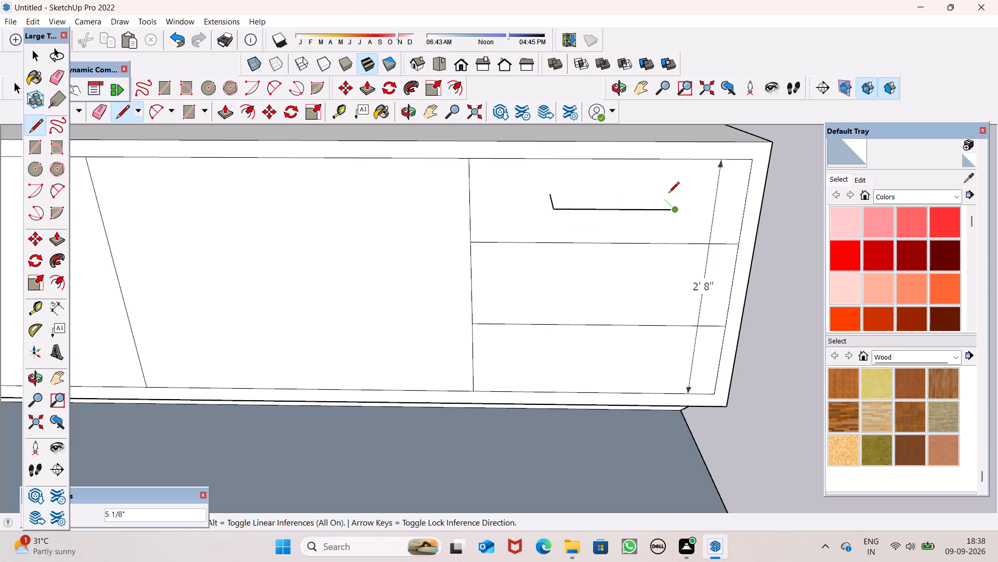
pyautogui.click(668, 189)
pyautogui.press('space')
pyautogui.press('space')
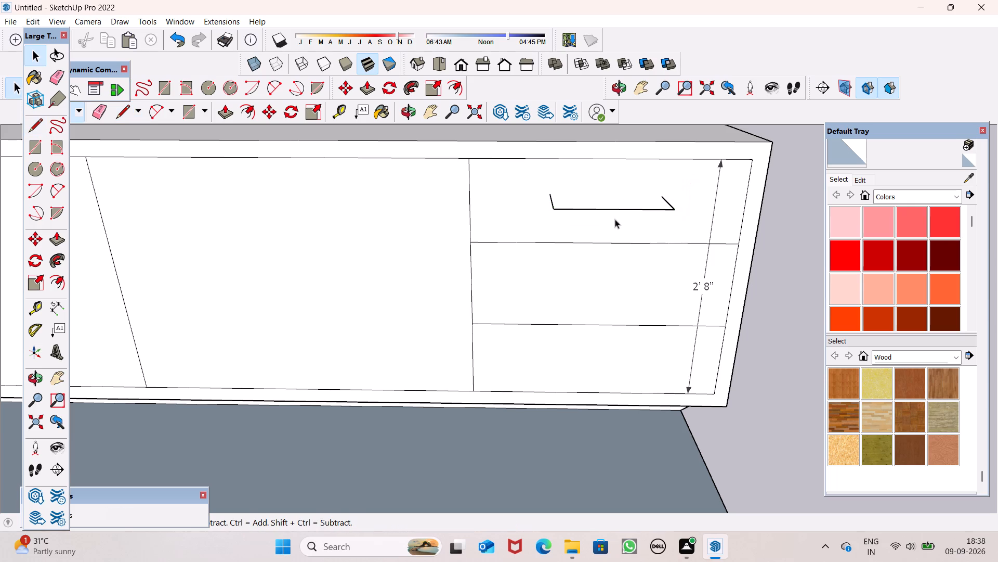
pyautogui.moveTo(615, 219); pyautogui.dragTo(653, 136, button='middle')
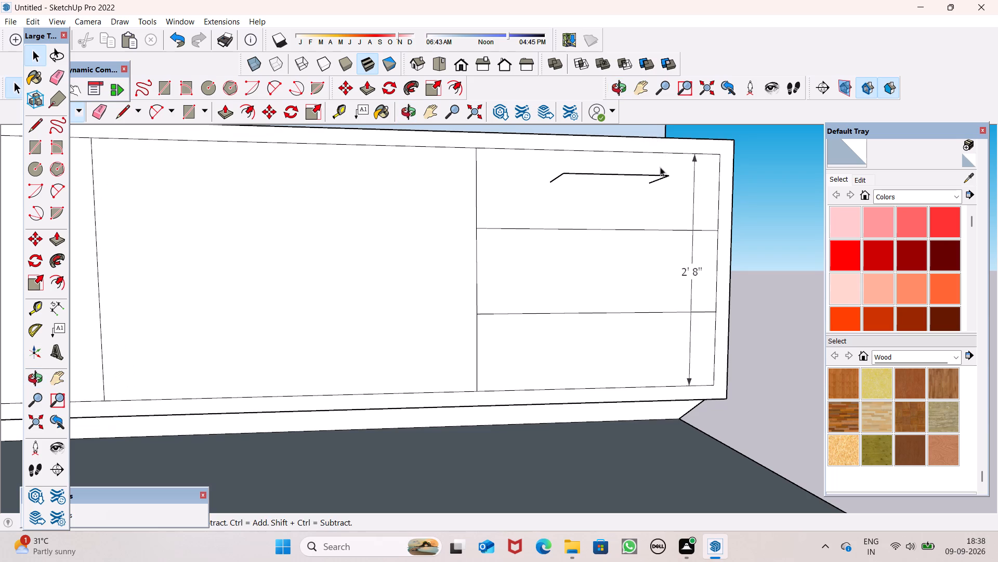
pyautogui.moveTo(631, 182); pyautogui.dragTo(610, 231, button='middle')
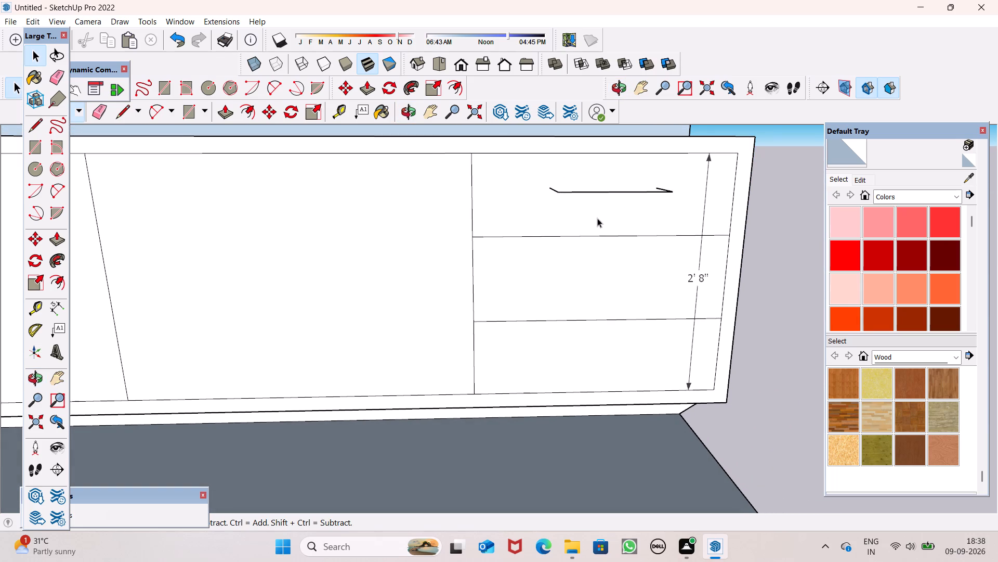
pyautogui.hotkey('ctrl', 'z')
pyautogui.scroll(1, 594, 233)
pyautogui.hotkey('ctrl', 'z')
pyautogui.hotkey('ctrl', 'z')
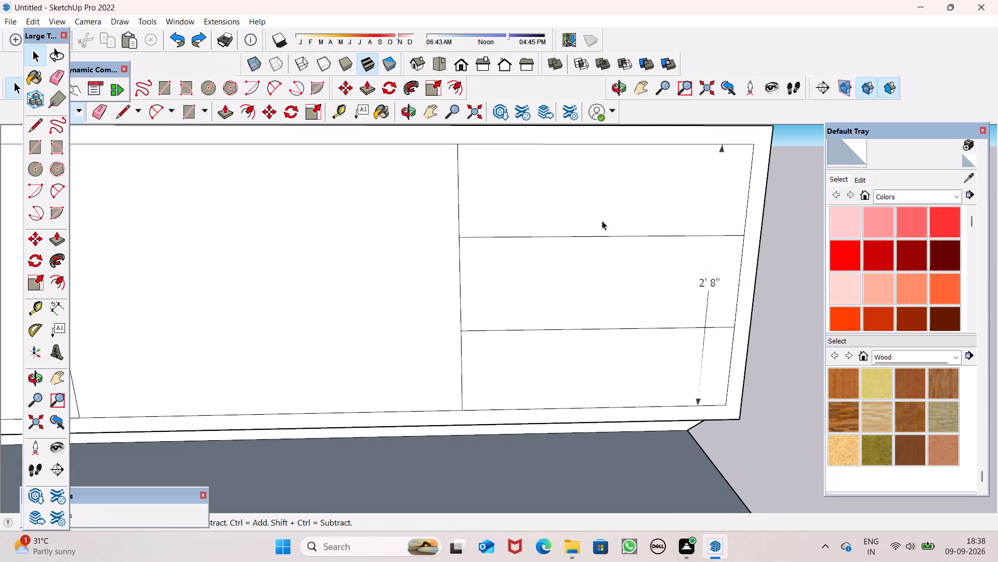
# Draw a three-segment U-shaped handle path on the top drawer front, with short end legs projecting about 13/16".
pyautogui.click(127, 119)
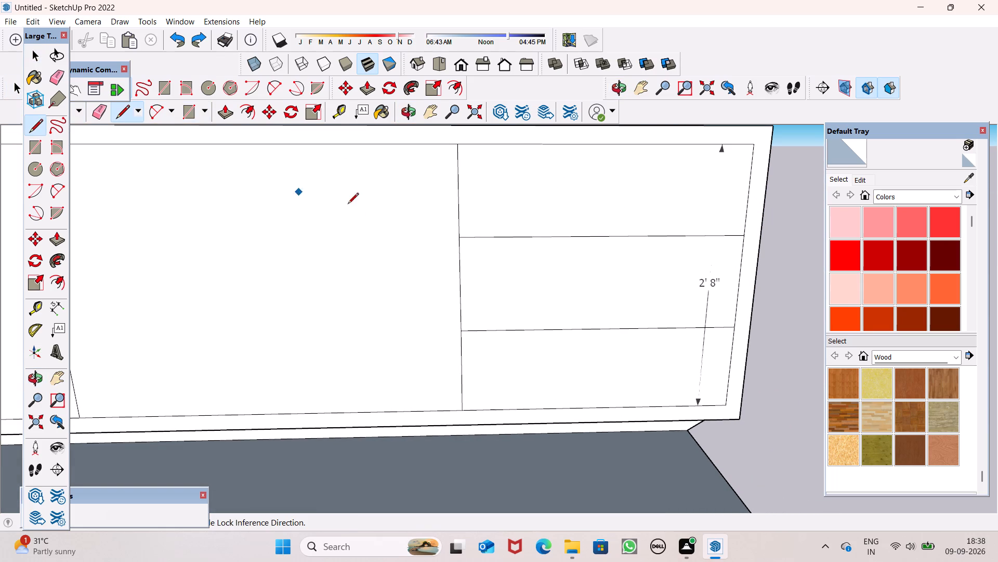
pyautogui.moveTo(566, 192); pyautogui.dragTo(764, 280, button='middle')
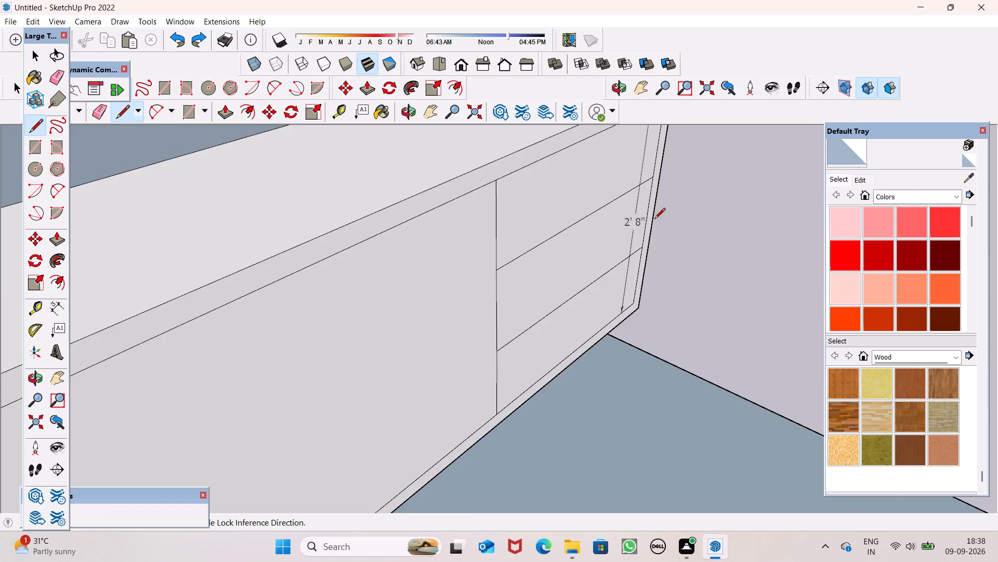
pyautogui.scroll(4, 609, 199)
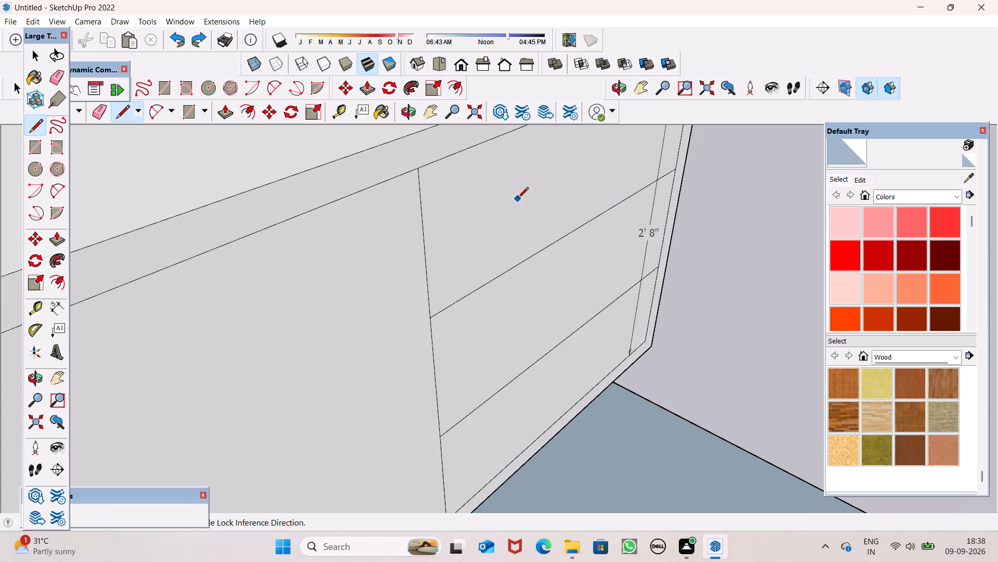
pyautogui.click(515, 200)
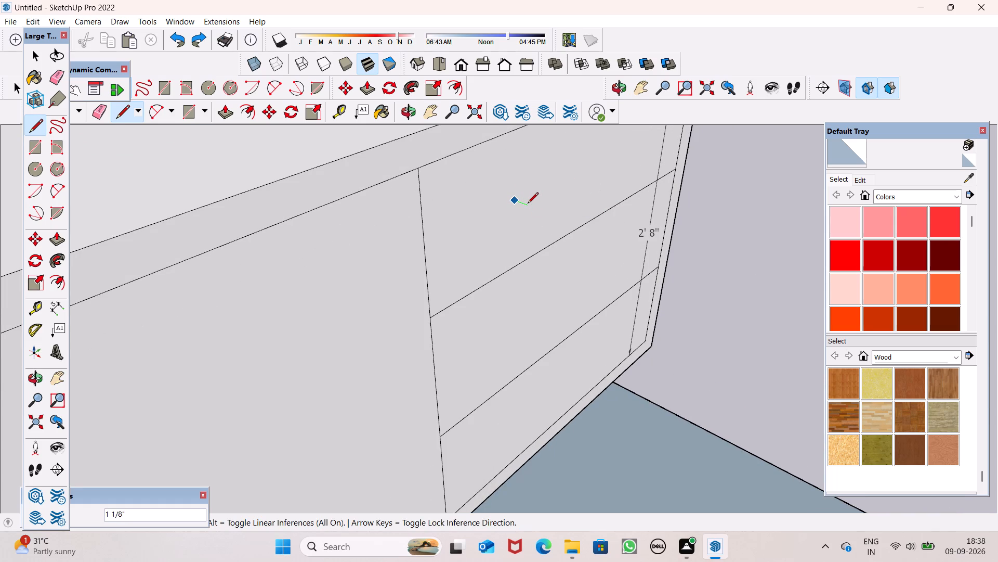
pyautogui.click(527, 203)
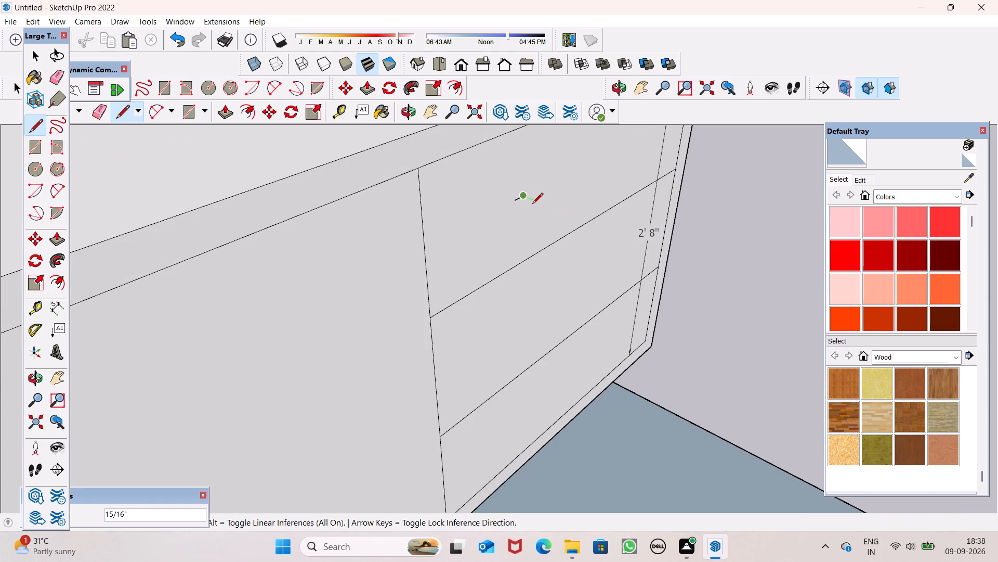
pyautogui.hotkey('ctrl', 'z')
pyautogui.click(511, 202)
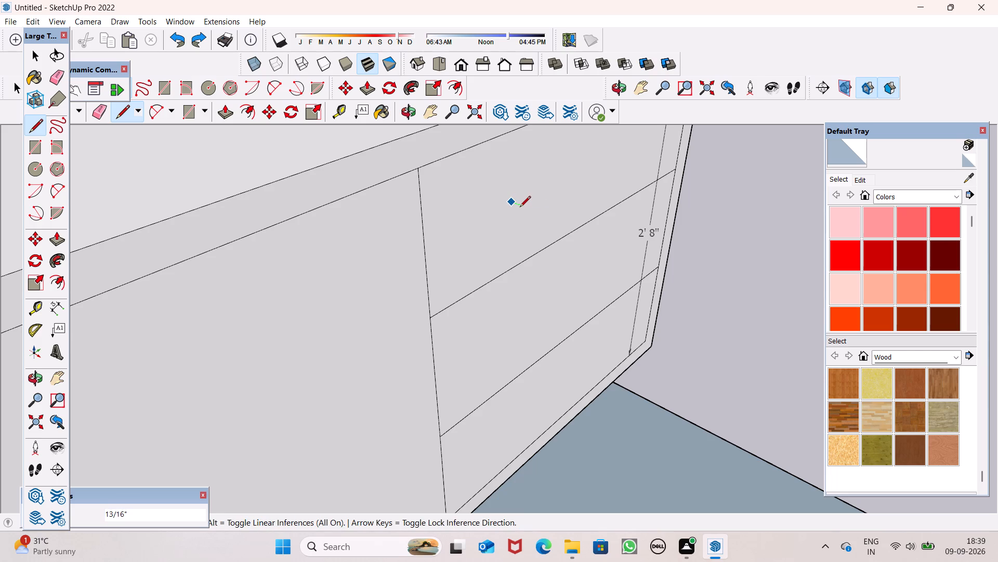
pyautogui.click(520, 208)
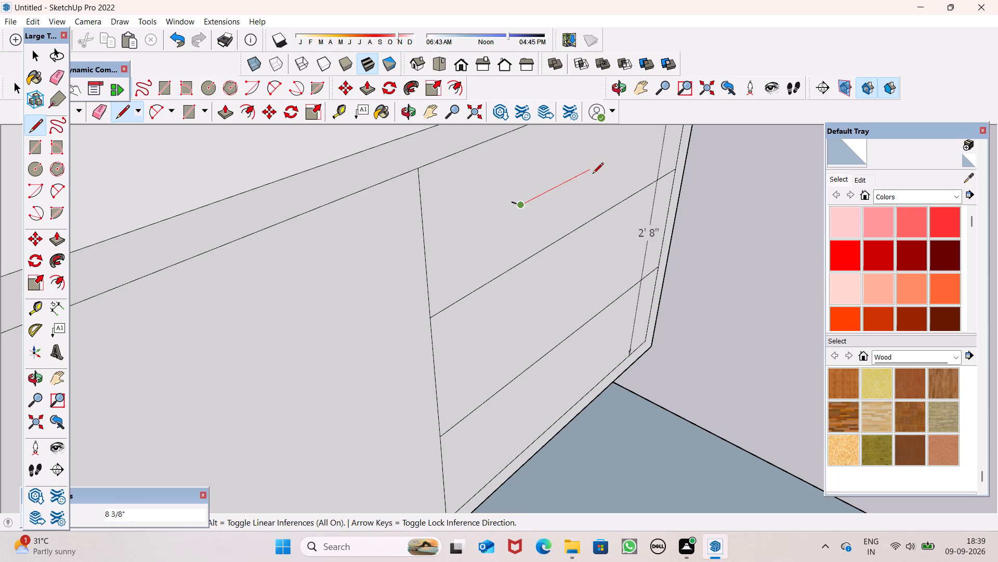
pyautogui.click(596, 167)
pyautogui.click(585, 161)
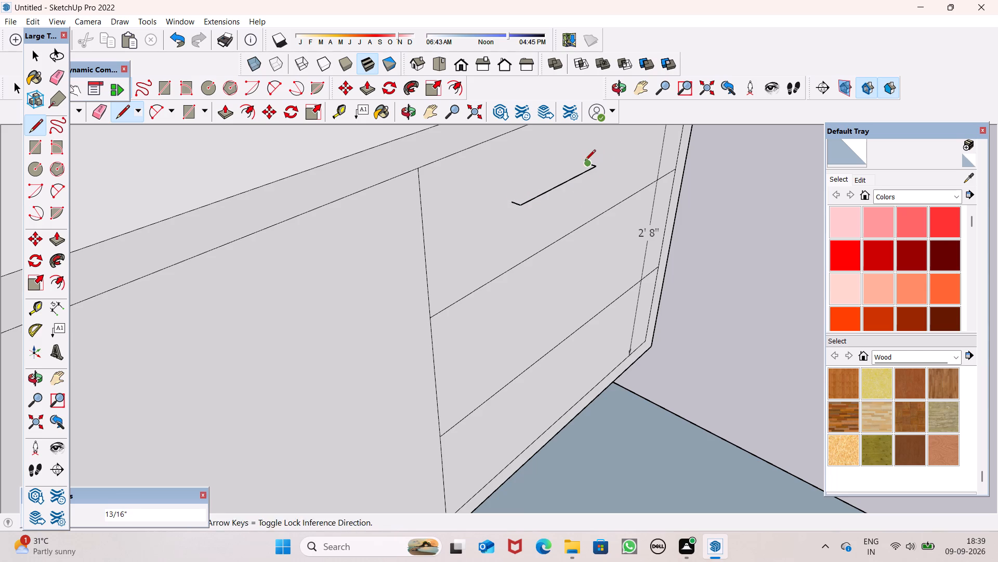
pyautogui.press('space')
pyautogui.moveTo(685, 207); pyautogui.dragTo(472, 215, button='middle')
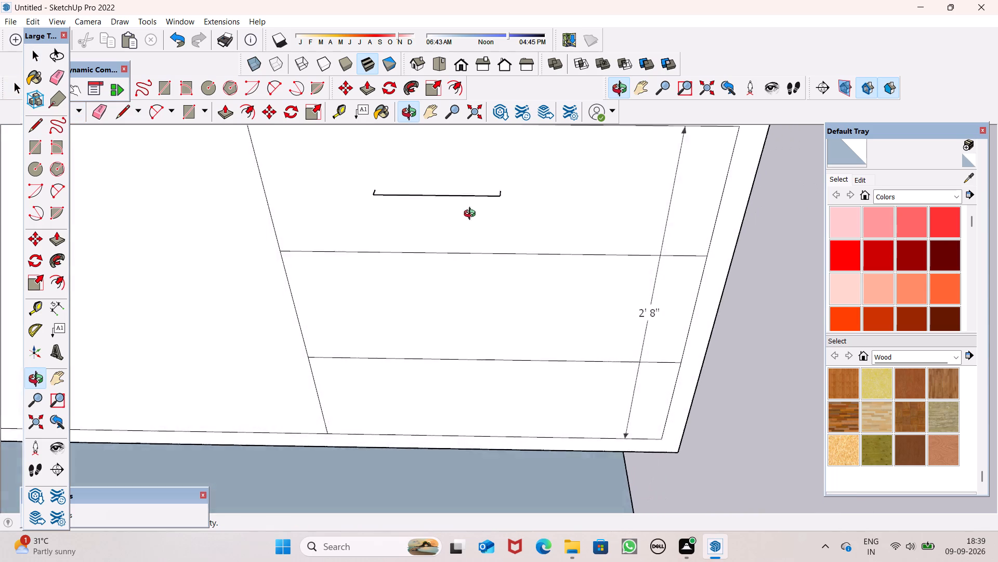
pyautogui.moveTo(472, 215); pyautogui.dragTo(484, 193, button='middle')
pyautogui.scroll(1, 295, 118)
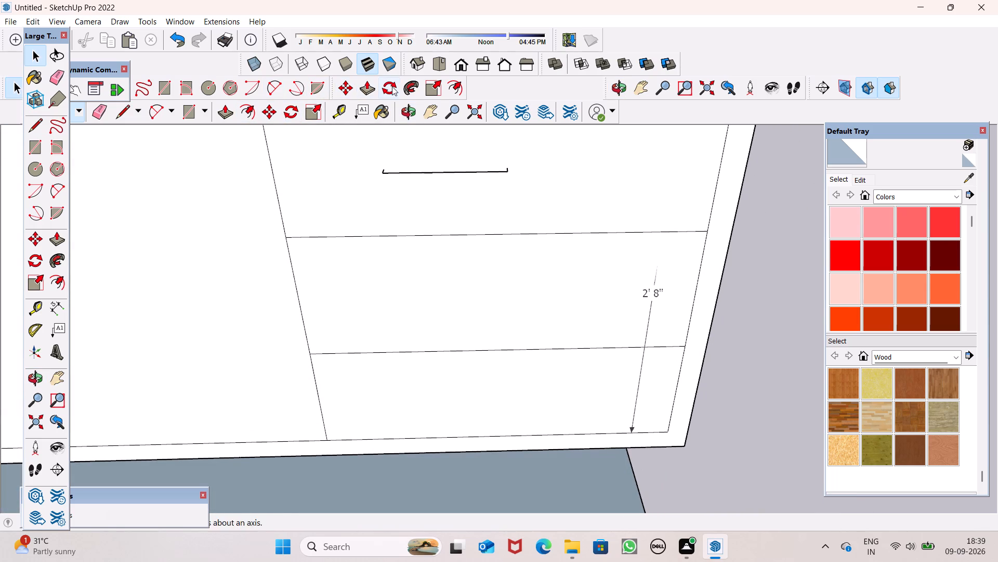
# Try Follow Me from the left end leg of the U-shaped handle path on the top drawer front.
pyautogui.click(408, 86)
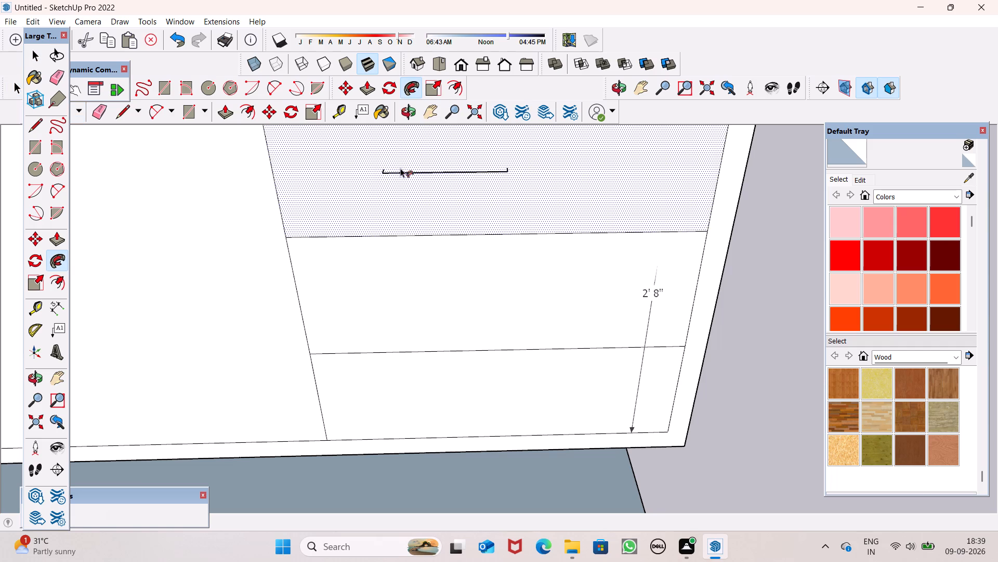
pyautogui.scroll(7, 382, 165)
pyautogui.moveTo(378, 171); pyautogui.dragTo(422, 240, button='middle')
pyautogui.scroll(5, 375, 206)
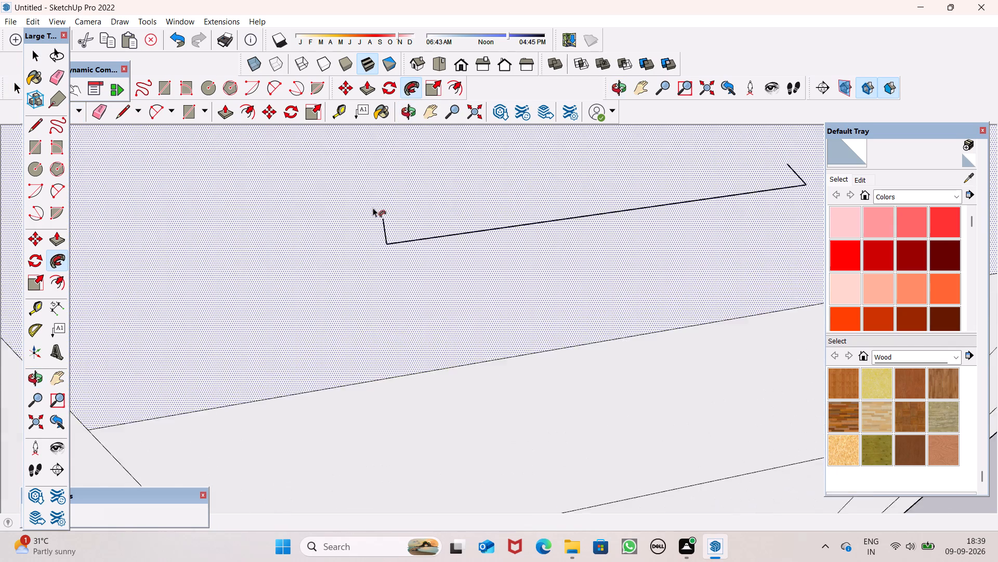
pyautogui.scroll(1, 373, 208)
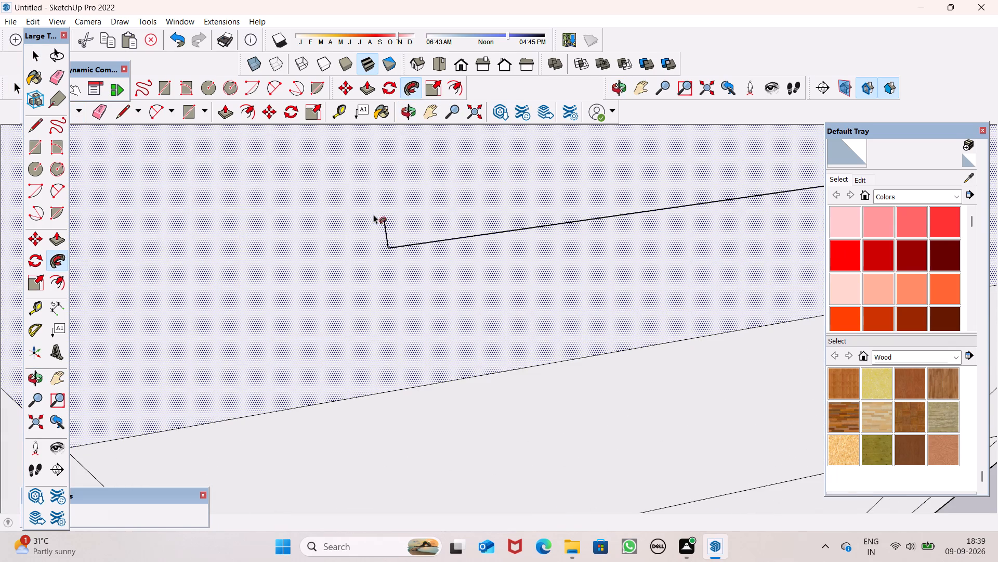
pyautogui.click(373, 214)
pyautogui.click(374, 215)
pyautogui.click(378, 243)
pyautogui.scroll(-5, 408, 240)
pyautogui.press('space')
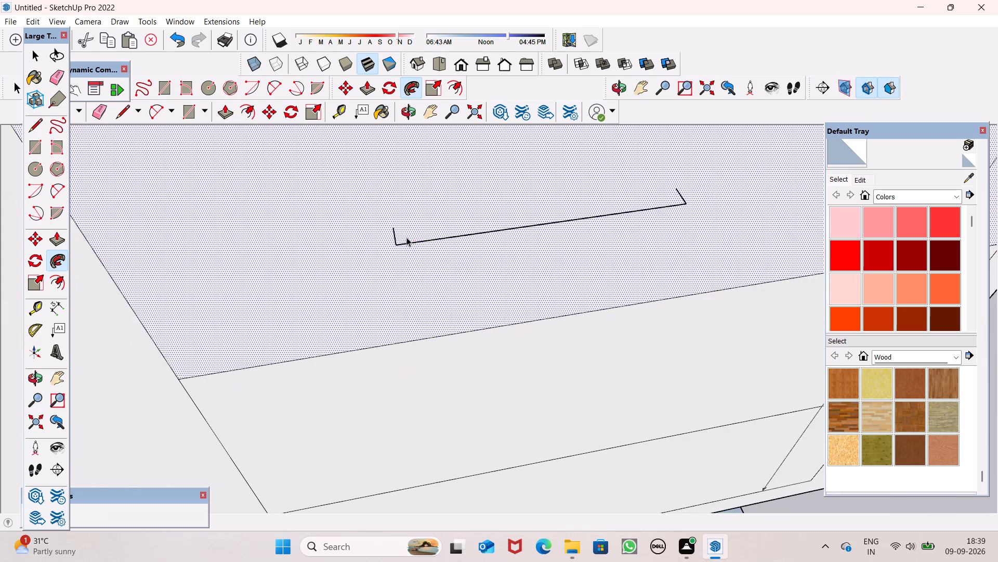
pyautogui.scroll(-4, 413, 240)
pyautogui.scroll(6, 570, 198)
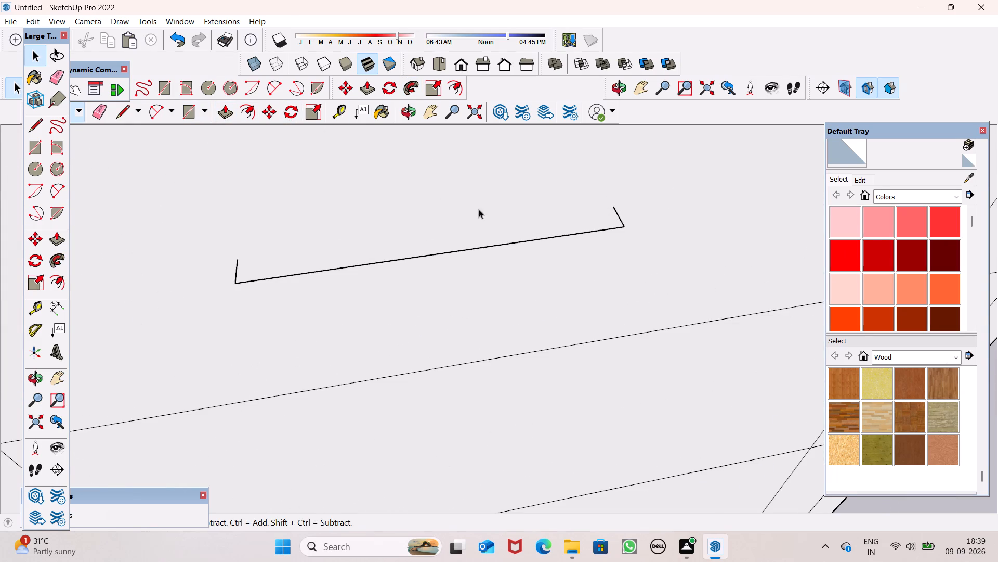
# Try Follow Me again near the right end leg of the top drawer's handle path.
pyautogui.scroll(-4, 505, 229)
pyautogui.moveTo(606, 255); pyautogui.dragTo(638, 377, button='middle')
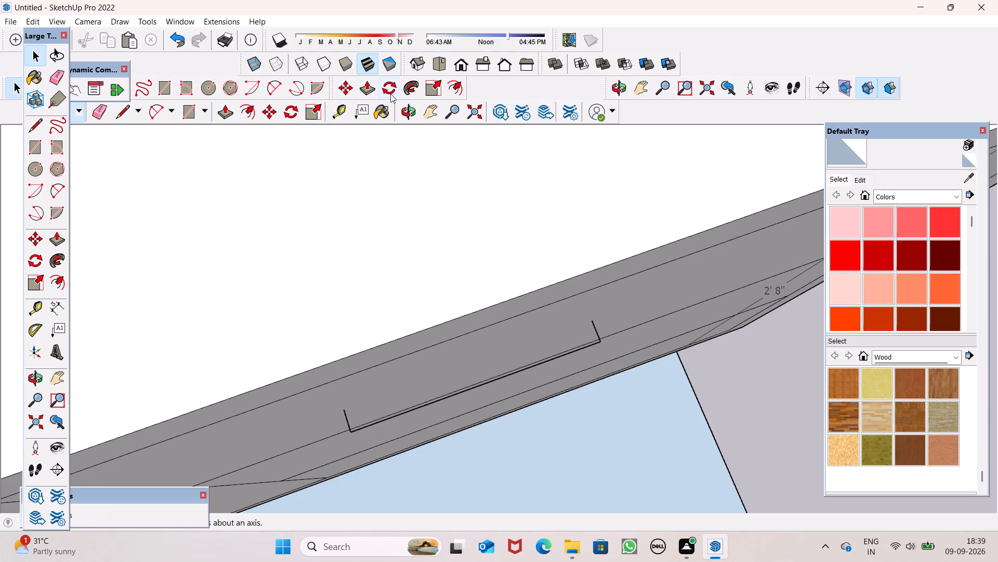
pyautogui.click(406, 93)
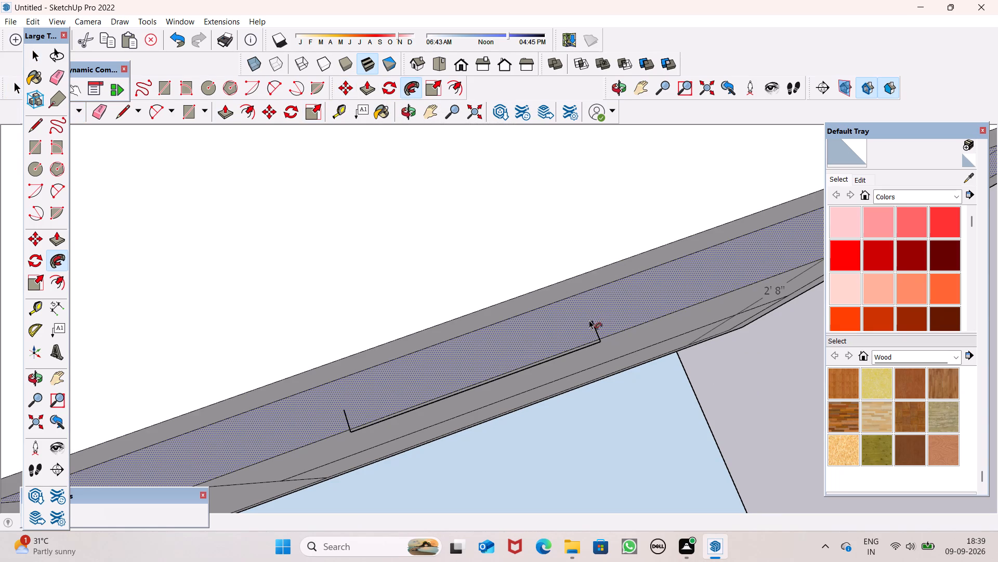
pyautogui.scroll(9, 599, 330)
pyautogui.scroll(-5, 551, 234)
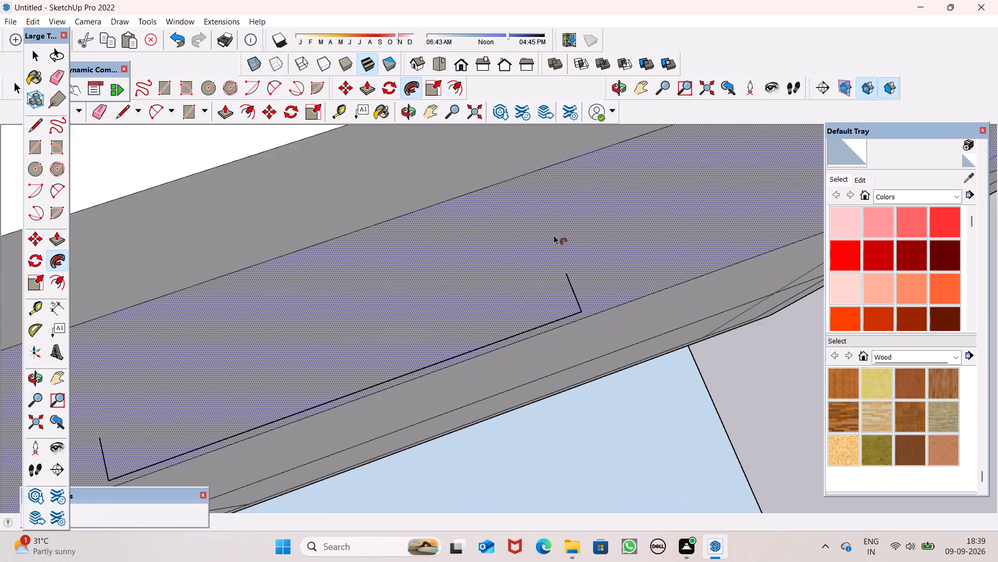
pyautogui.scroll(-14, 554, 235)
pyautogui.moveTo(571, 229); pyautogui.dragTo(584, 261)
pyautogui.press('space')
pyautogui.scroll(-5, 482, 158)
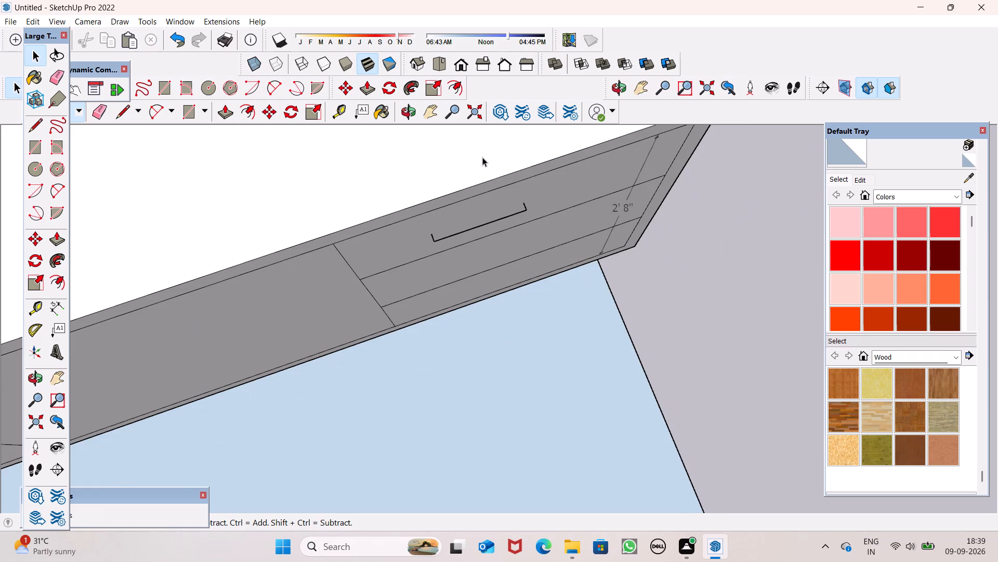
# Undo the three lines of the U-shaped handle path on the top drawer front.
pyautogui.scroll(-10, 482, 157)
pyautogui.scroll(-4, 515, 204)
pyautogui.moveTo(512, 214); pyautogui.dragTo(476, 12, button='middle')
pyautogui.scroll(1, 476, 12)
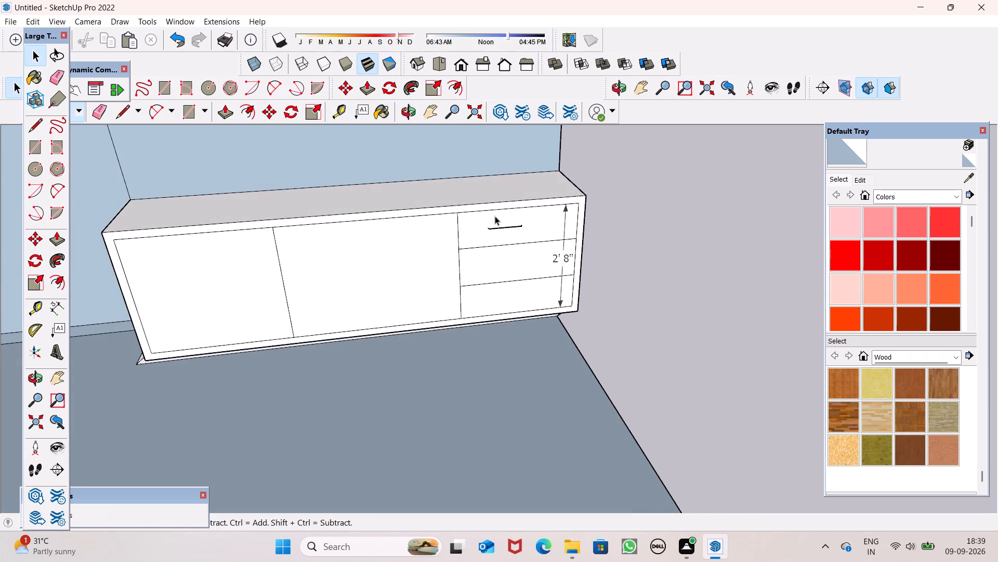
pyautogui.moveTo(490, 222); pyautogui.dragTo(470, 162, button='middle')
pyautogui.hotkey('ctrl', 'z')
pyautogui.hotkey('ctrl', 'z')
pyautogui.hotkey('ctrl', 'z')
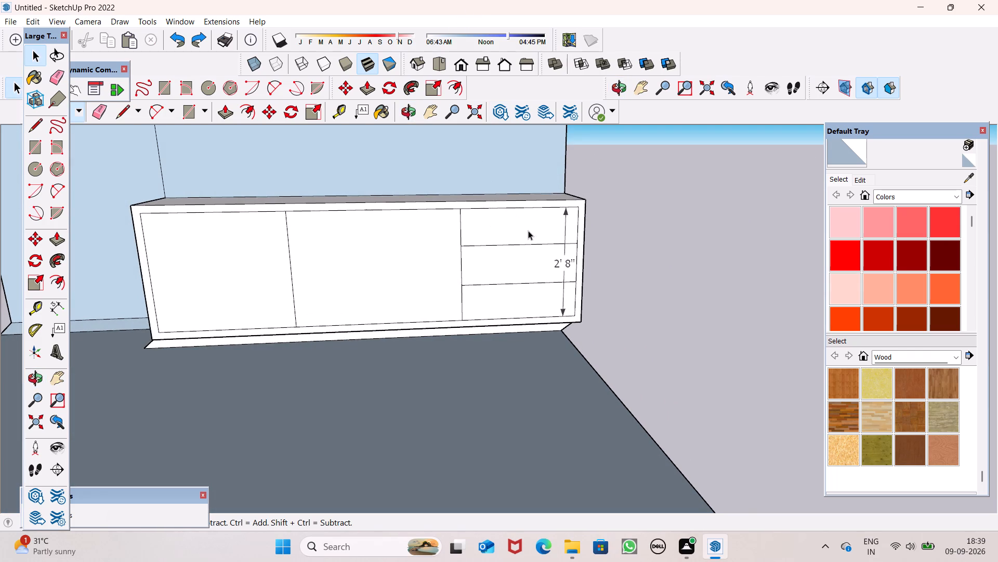
# Draw a thin horizontal handle rectangle about 9 11/16" wide, centred on the top drawer front.
pyautogui.scroll(2, 474, 194)
pyautogui.click(193, 108)
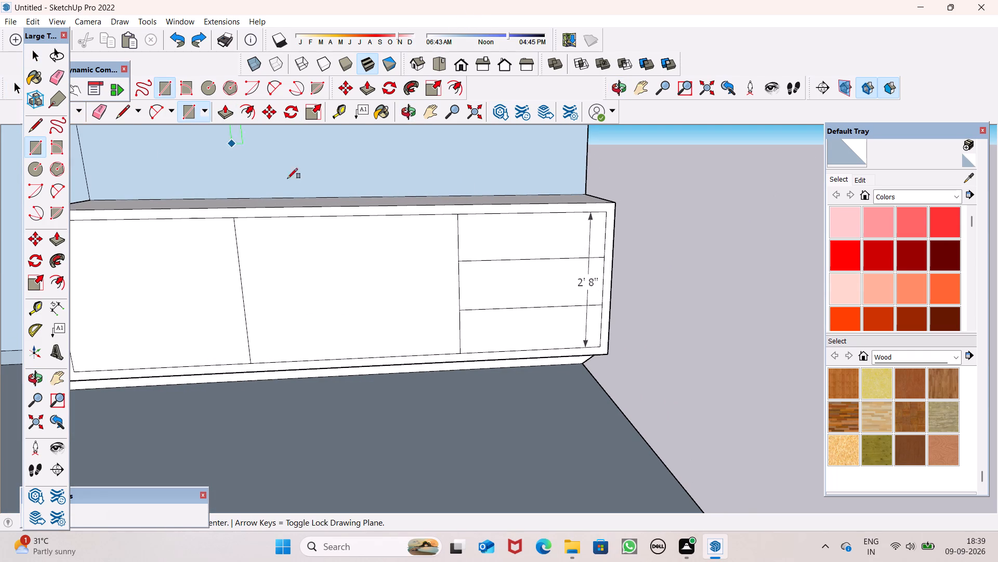
pyautogui.scroll(5, 585, 288)
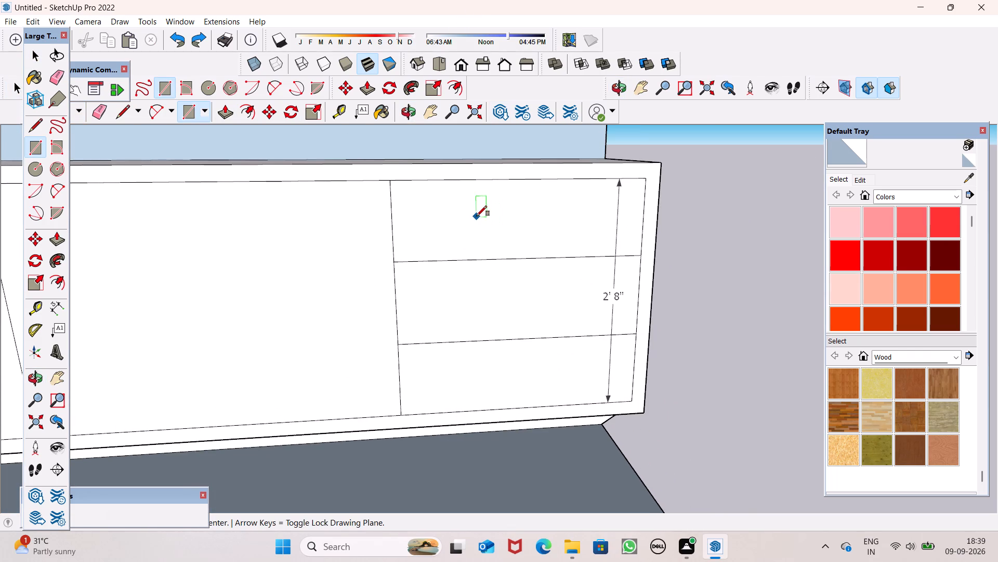
pyautogui.click(477, 216)
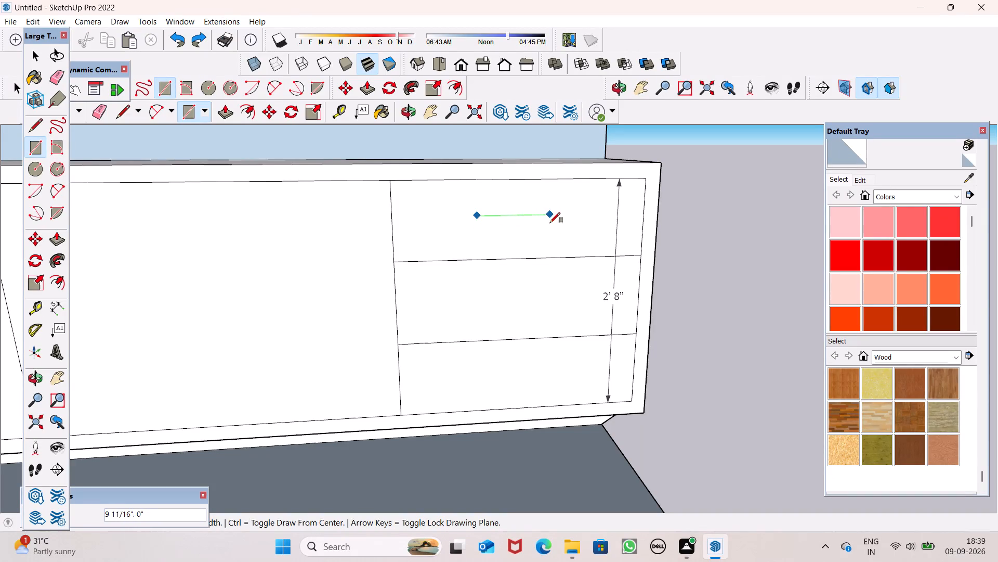
pyautogui.click(550, 225)
pyautogui.press('space')
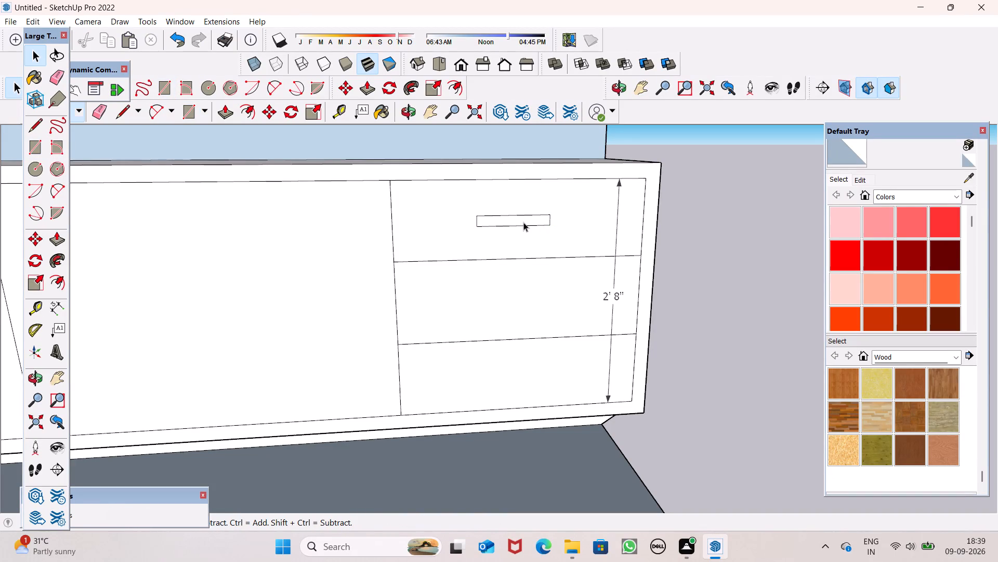
# Copy the handle rectangle down onto the middle and bottom drawer fronts, the bottom copy about 10 3/4" below the middle one.
pyautogui.doubleClick(523, 220)
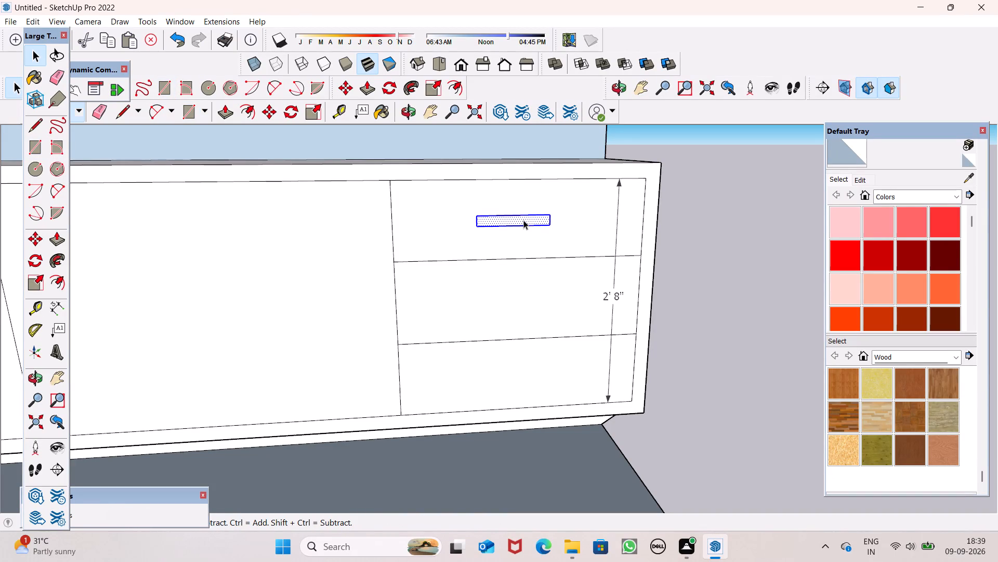
pyautogui.press('m')
pyautogui.press('Return')
pyautogui.moveTo(518, 223); pyautogui.dragTo(522, 228)
pyautogui.press('space')
pyautogui.press('m')
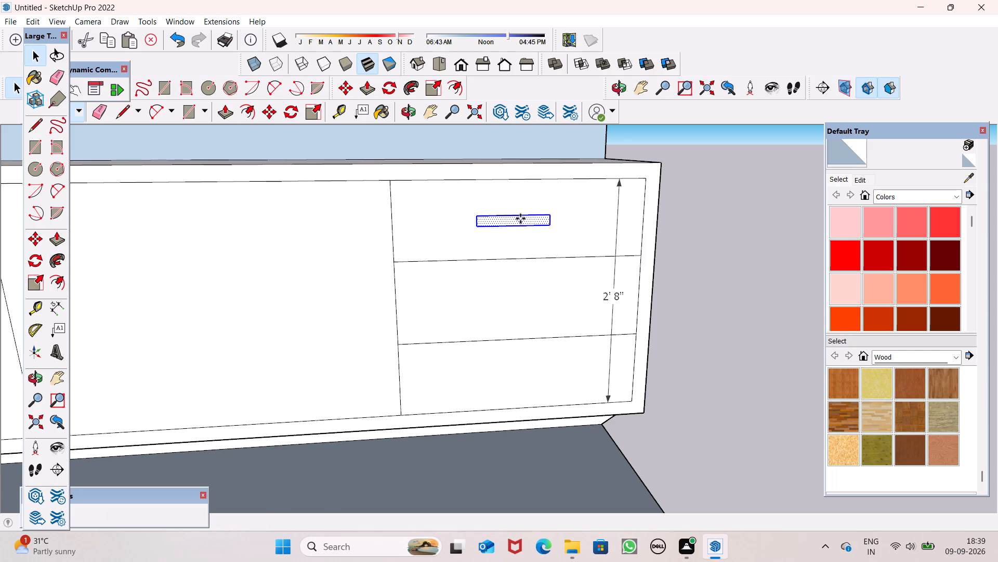
pyautogui.press('Return')
pyautogui.moveTo(519, 221); pyautogui.dragTo(519, 296)
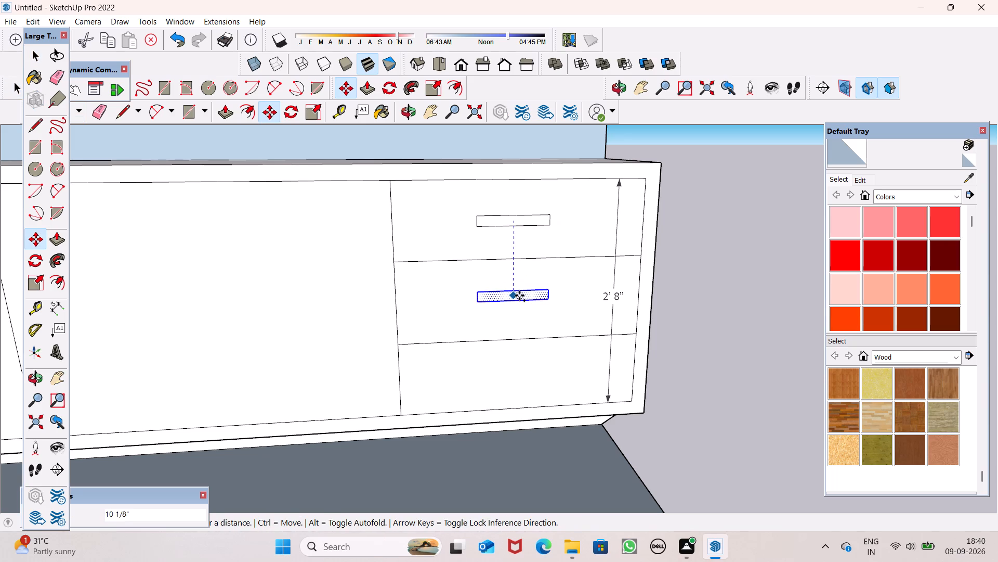
pyautogui.moveTo(519, 296); pyautogui.dragTo(520, 299)
pyautogui.moveTo(519, 298); pyautogui.dragTo(522, 373)
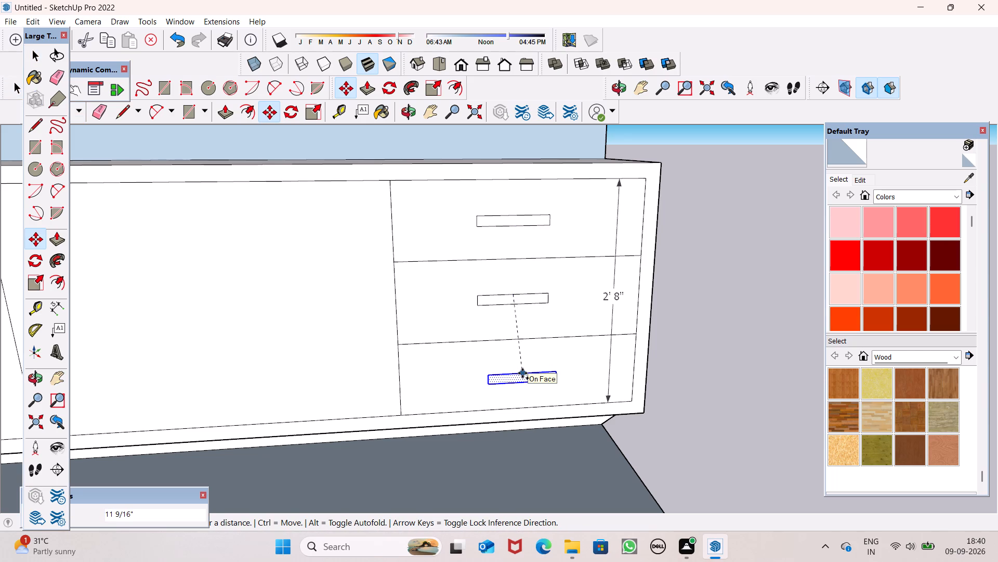
pyautogui.moveTo(522, 373); pyautogui.dragTo(511, 369)
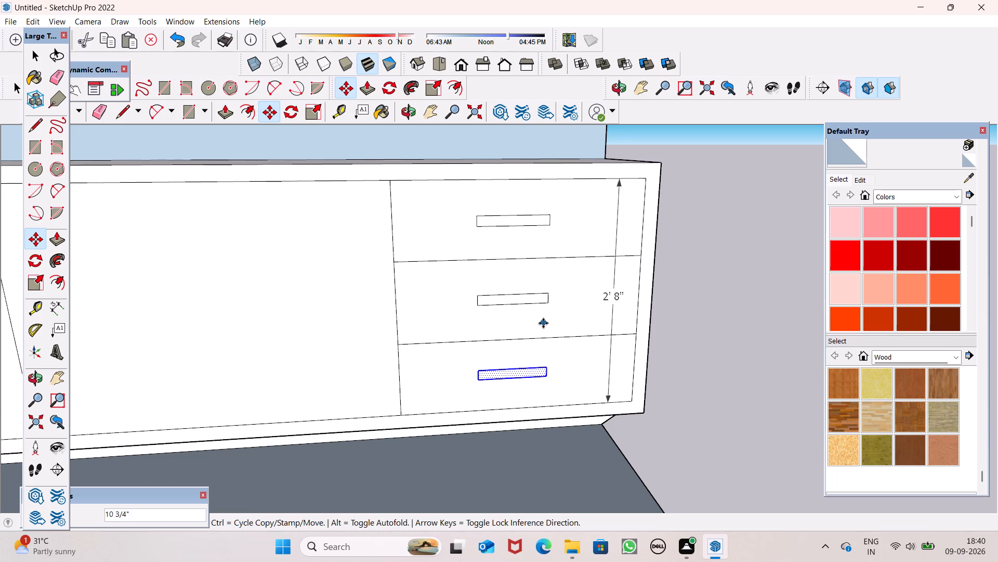
pyautogui.scroll(-4, 567, 315)
pyautogui.press('space')
pyautogui.click(662, 388)
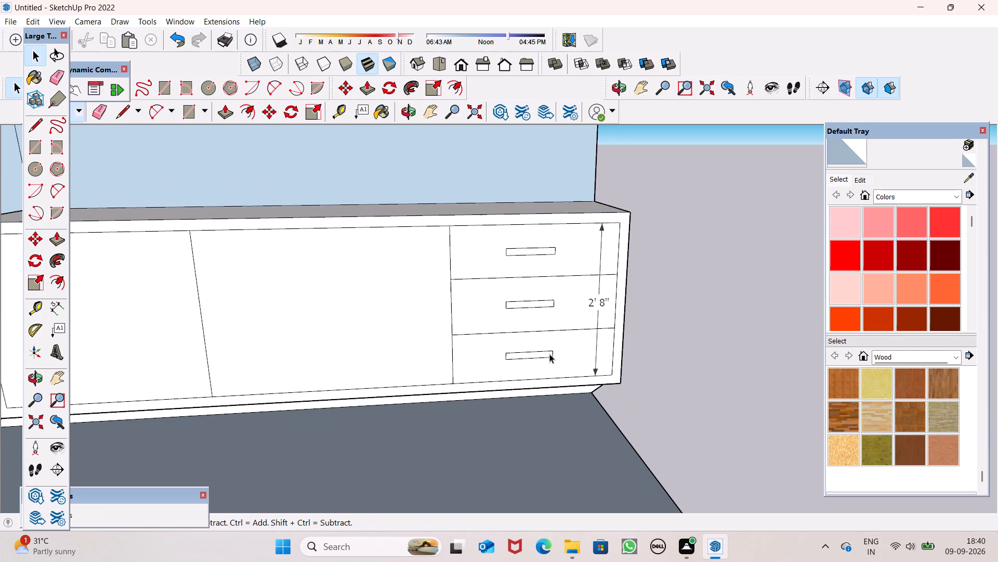
# Draw two horizontal lines extending the drawer dividers leftward across the other two base-cabinet panels to the cabinet's left edge.
pyautogui.scroll(-3, 547, 347)
pyautogui.moveTo(569, 359); pyautogui.dragTo(550, 333, button='middle')
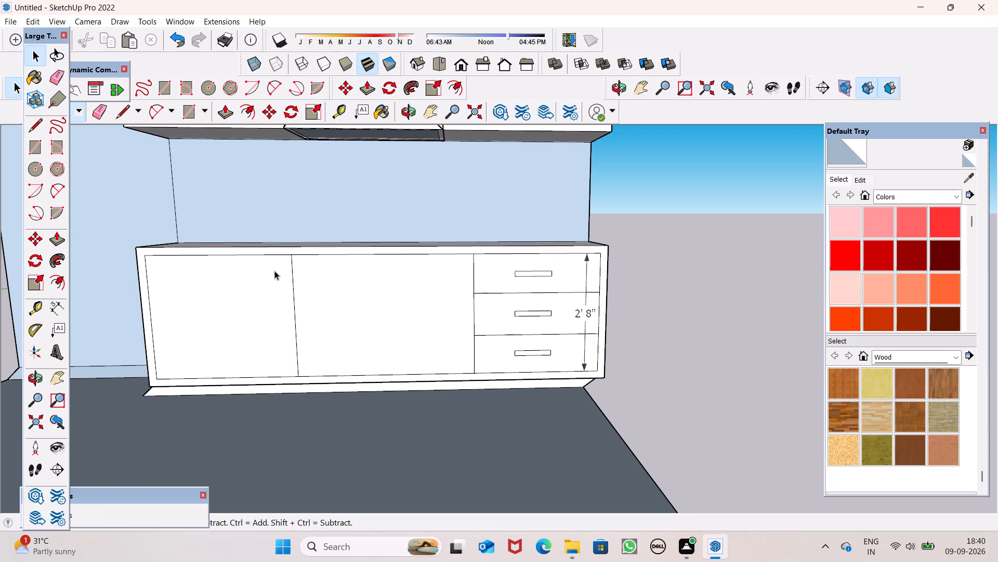
pyautogui.click(116, 112)
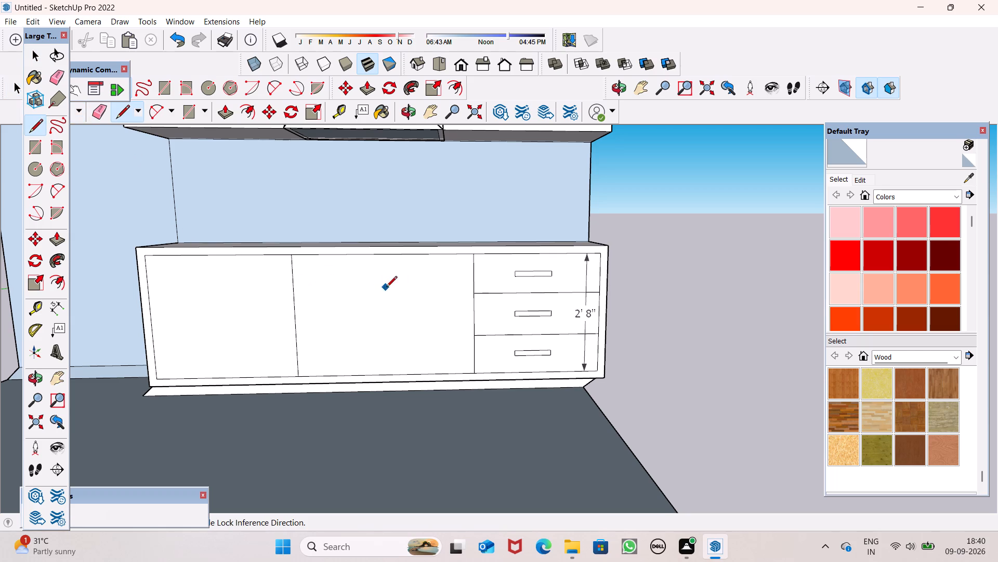
pyautogui.moveTo(478, 295); pyautogui.dragTo(449, 293)
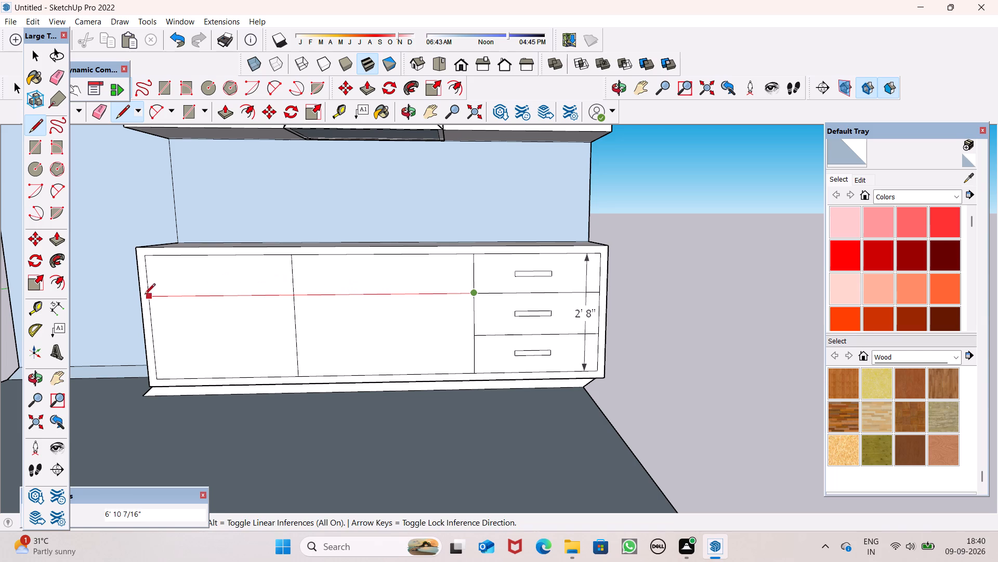
pyautogui.click(142, 293)
pyautogui.moveTo(476, 336); pyautogui.dragTo(455, 335)
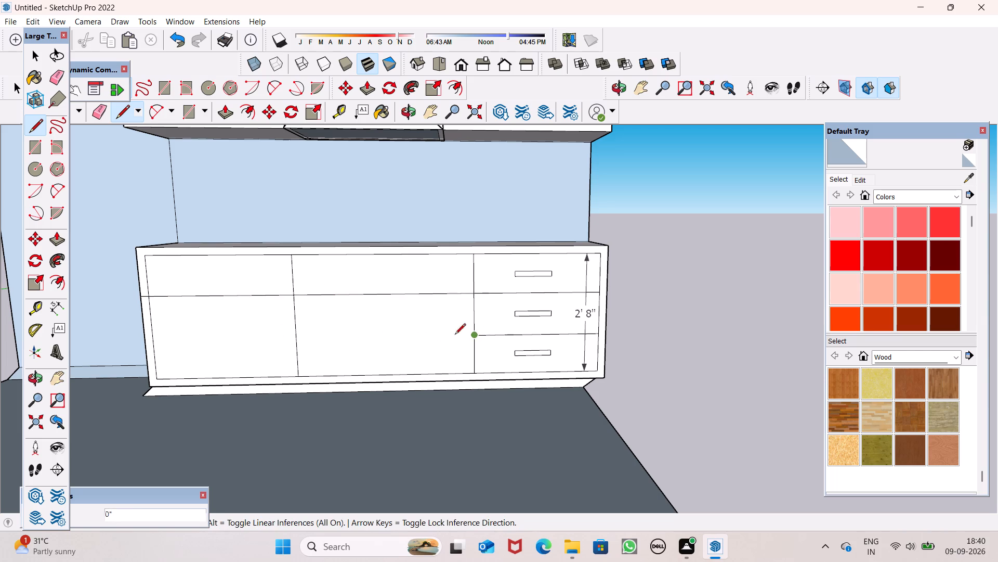
pyautogui.moveTo(455, 335); pyautogui.dragTo(421, 335)
pyautogui.click(146, 339)
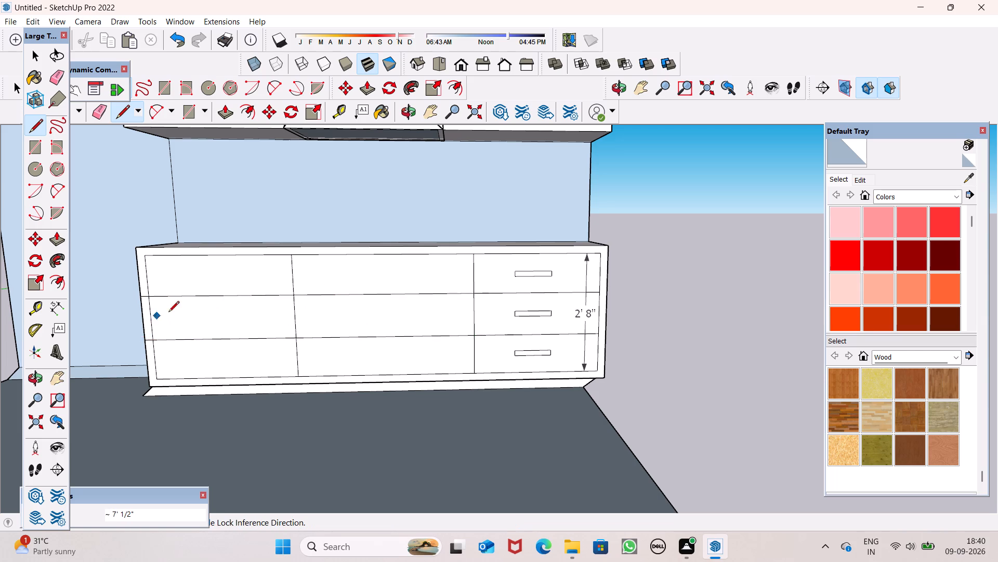
pyautogui.press('space')
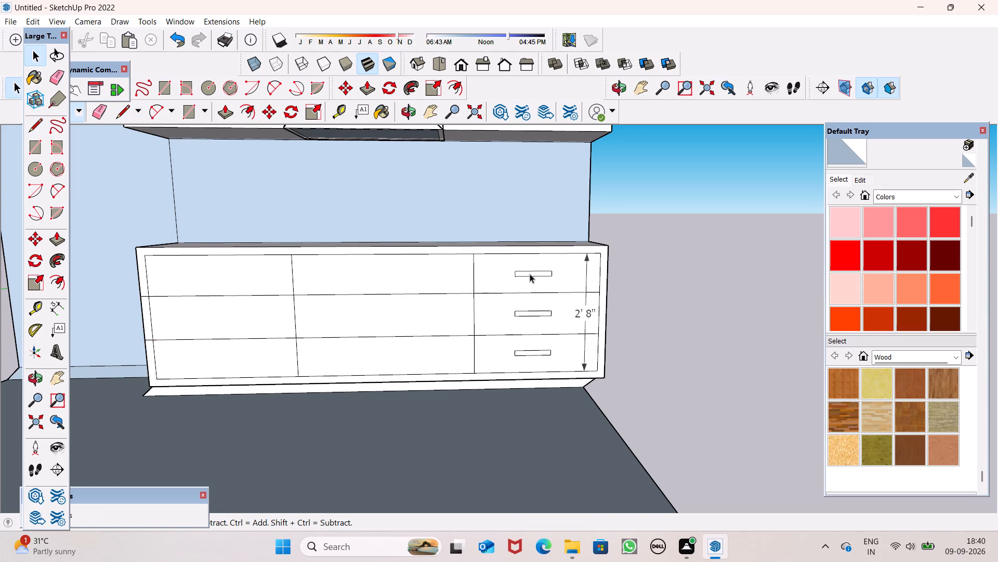
# Copy the handle rectangle onto the three drawer fronts of the leftmost panel, the bottom copy about 11" below the middle one.
pyautogui.doubleClick(530, 274)
pyautogui.press('m')
pyautogui.press('Return')
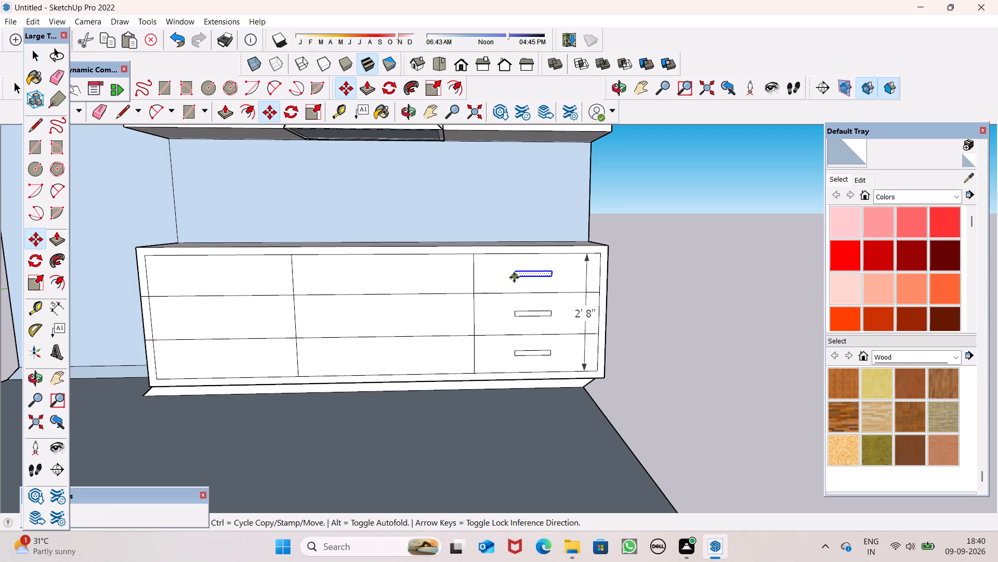
pyautogui.moveTo(532, 274); pyautogui.dragTo(268, 279)
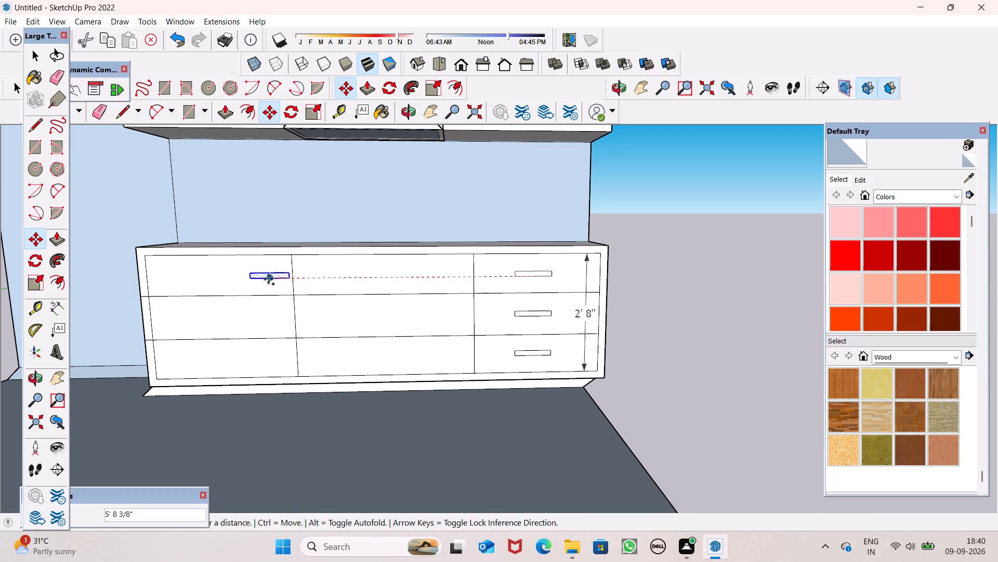
pyautogui.moveTo(268, 279); pyautogui.dragTo(217, 277)
pyautogui.moveTo(216, 274); pyautogui.dragTo(220, 313)
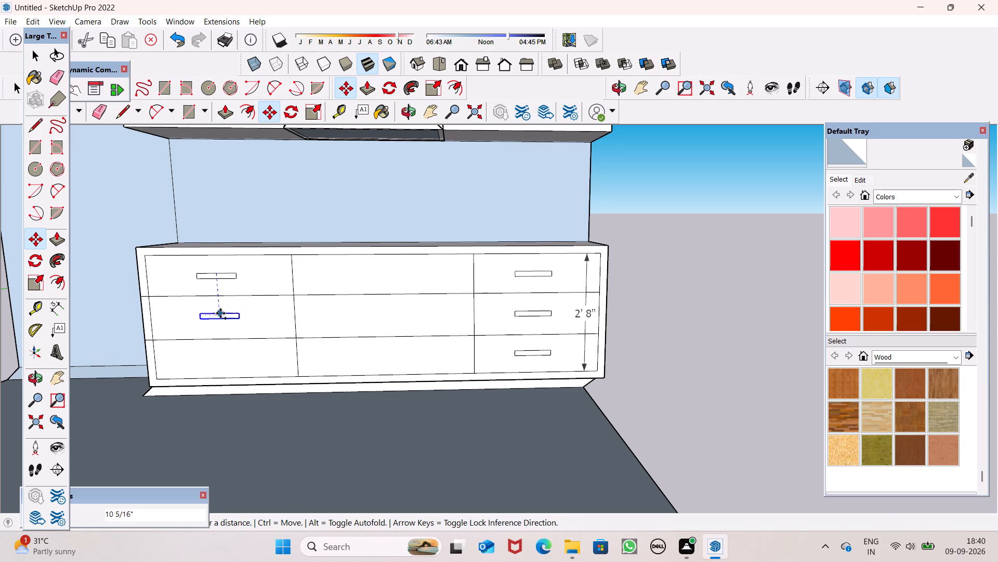
pyautogui.moveTo(220, 313); pyautogui.dragTo(219, 314)
pyautogui.moveTo(220, 317); pyautogui.dragTo(220, 362)
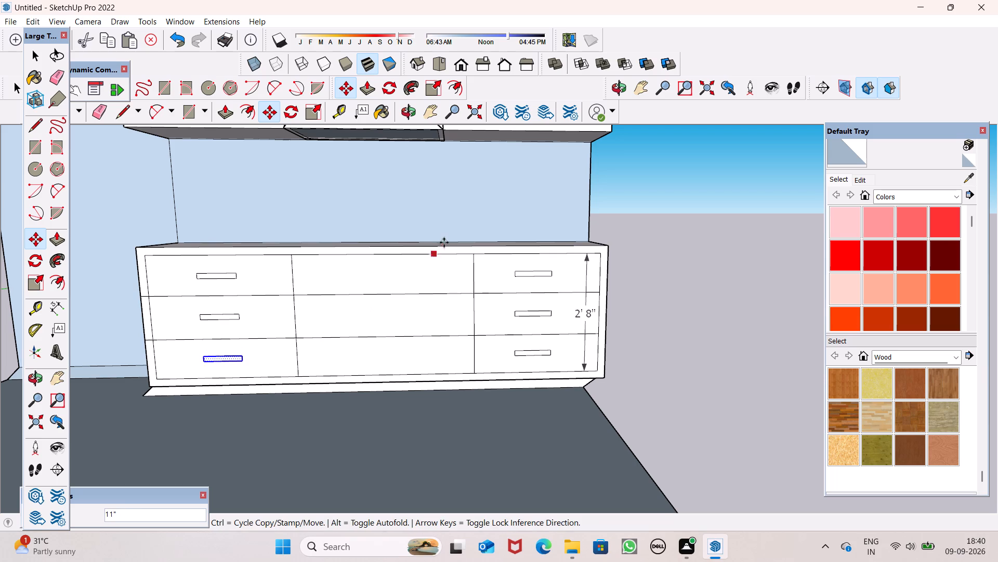
pyautogui.scroll(-7, 448, 243)
pyautogui.press('space')
pyautogui.moveTo(736, 411); pyautogui.dragTo(725, 411)
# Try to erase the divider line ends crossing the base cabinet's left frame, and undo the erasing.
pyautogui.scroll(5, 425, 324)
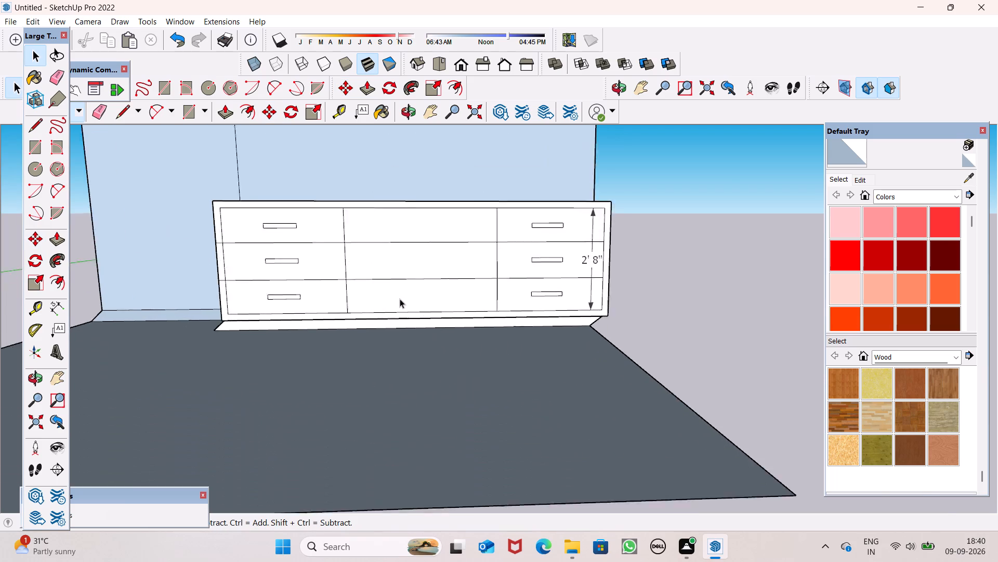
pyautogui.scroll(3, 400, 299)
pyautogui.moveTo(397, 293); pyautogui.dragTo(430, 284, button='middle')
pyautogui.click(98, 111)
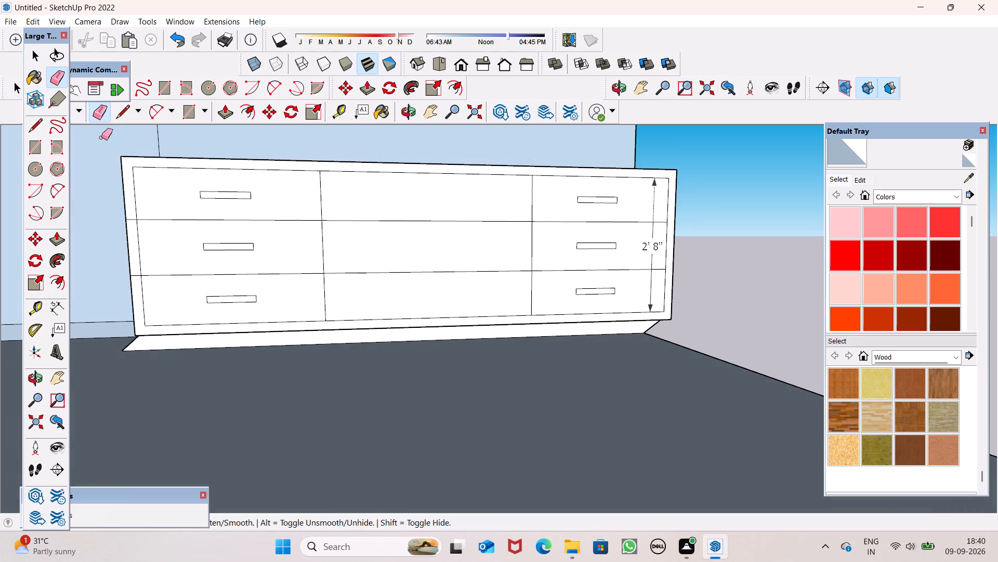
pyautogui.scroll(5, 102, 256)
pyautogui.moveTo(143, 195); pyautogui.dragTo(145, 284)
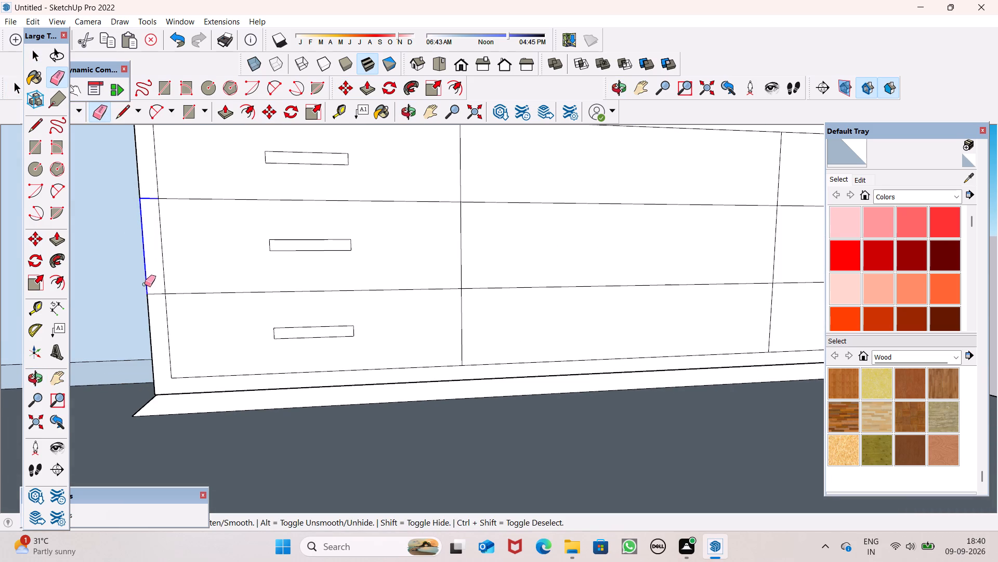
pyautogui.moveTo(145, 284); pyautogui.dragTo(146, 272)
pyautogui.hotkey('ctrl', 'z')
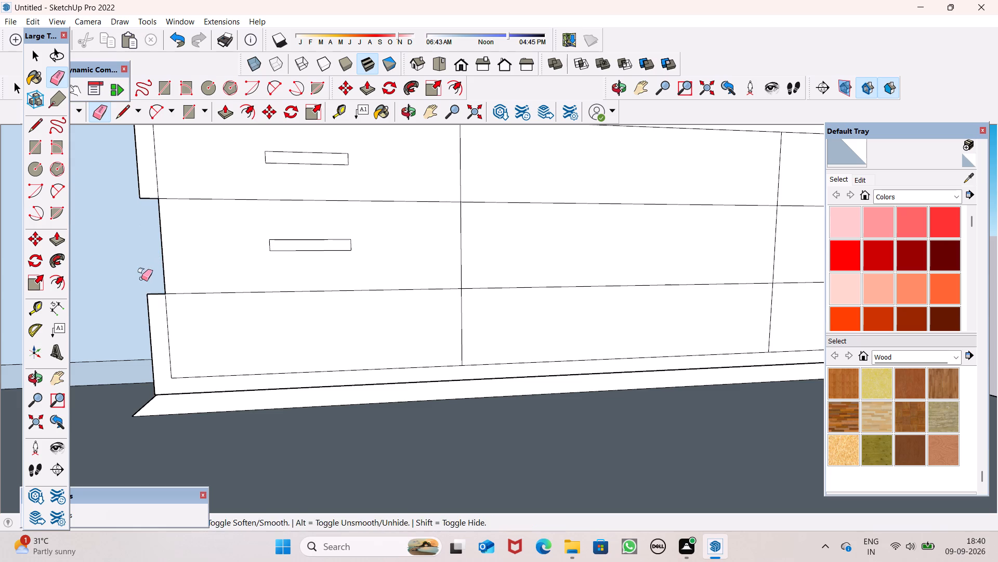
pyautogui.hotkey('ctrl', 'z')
# Erase the two short divider line ends that cross the base cabinet's left frame strip.
pyautogui.moveTo(152, 279); pyautogui.dragTo(156, 299)
pyautogui.moveTo(150, 190); pyautogui.dragTo(150, 200)
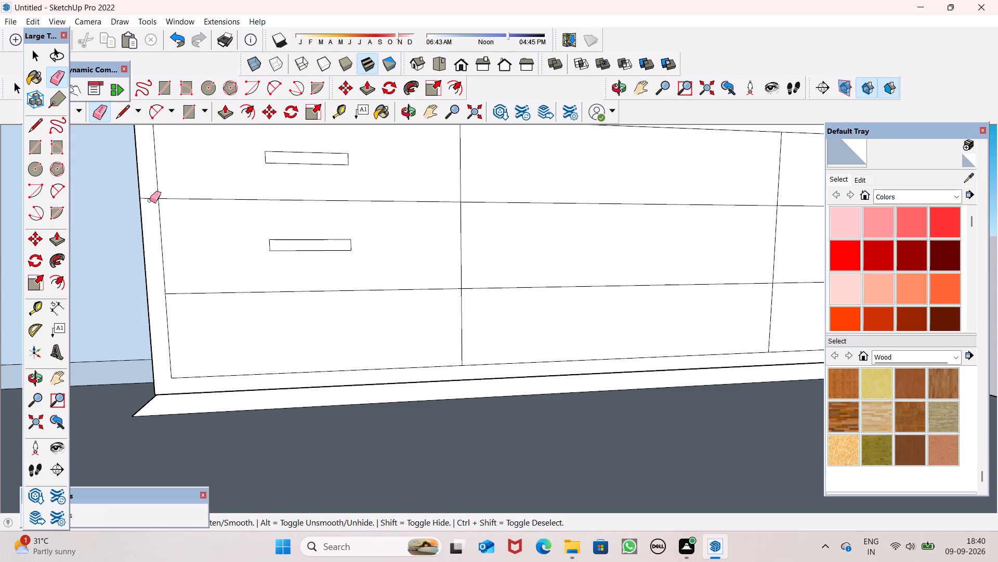
pyautogui.moveTo(150, 200); pyautogui.dragTo(150, 207)
pyautogui.press('space')
pyautogui.press('space')
pyautogui.scroll(-6, 310, 249)
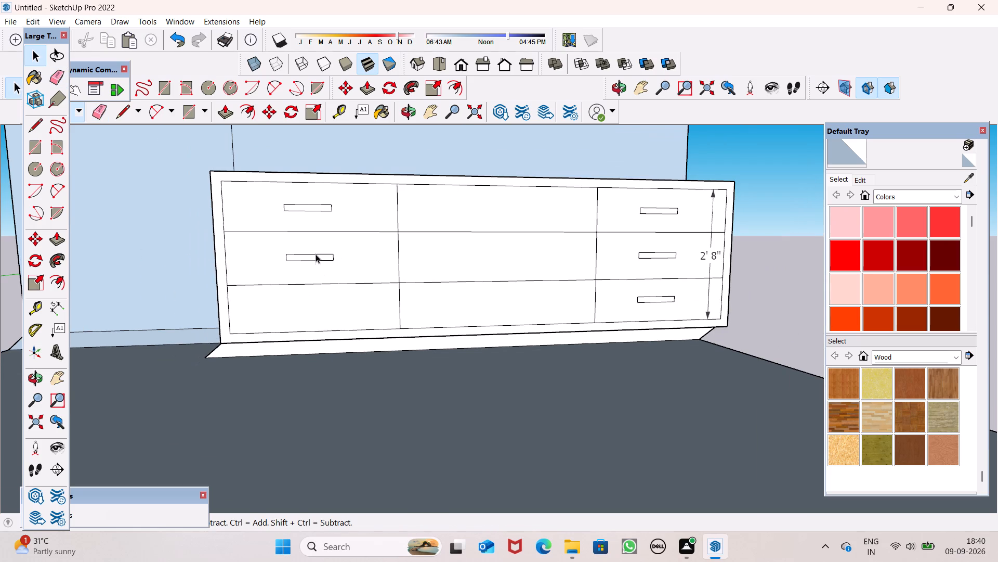
# Copy the leftmost panel's middle handle rectangle onto its bottom drawer front, about 10 15/16" below.
pyautogui.doubleClick(316, 256)
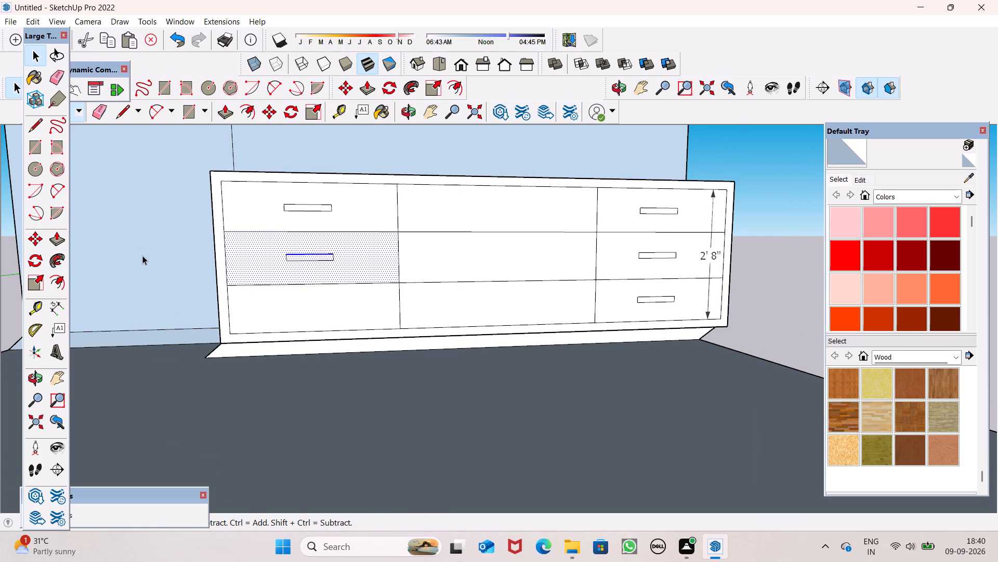
pyautogui.press('space')
pyautogui.moveTo(6, 322); pyautogui.dragTo(13, 321)
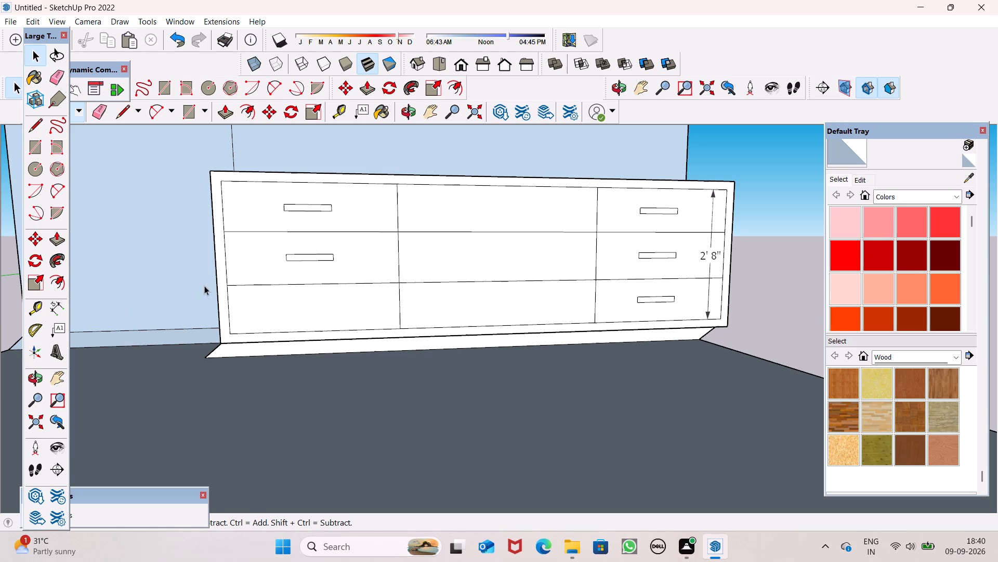
pyautogui.doubleClick(300, 256)
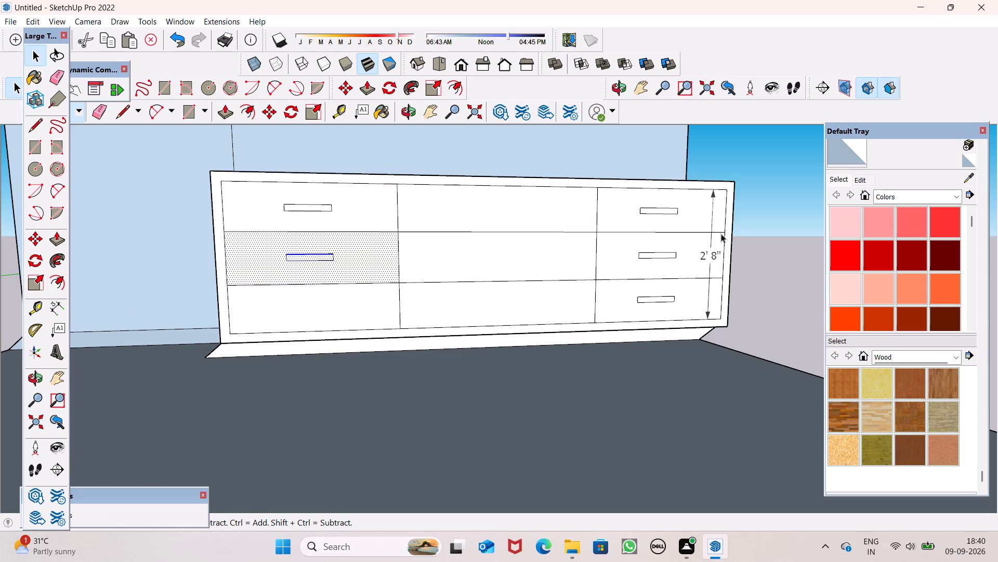
pyautogui.click(775, 264)
pyautogui.doubleClick(663, 209)
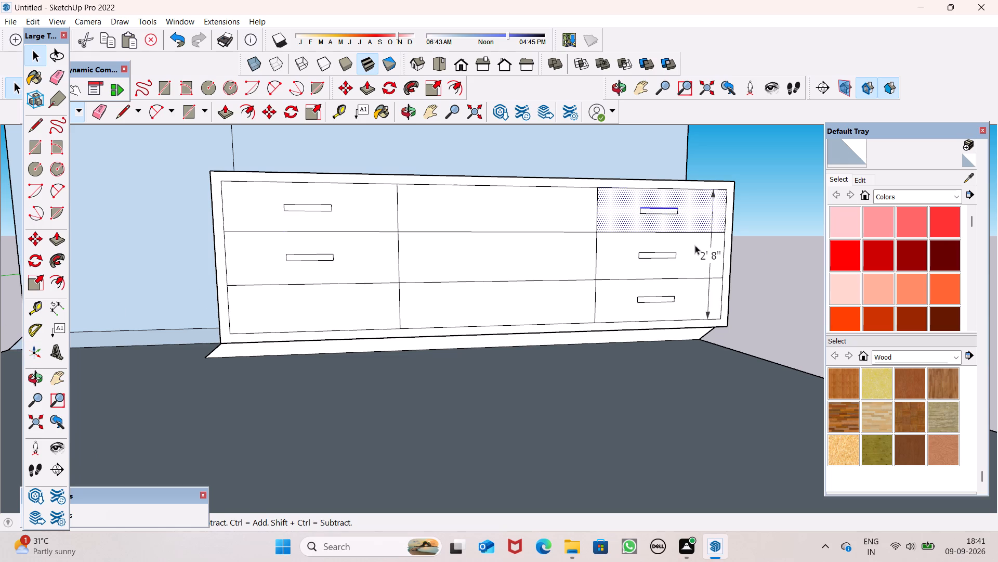
pyautogui.click(773, 281)
pyautogui.scroll(8, 255, 250)
pyautogui.doubleClick(348, 265)
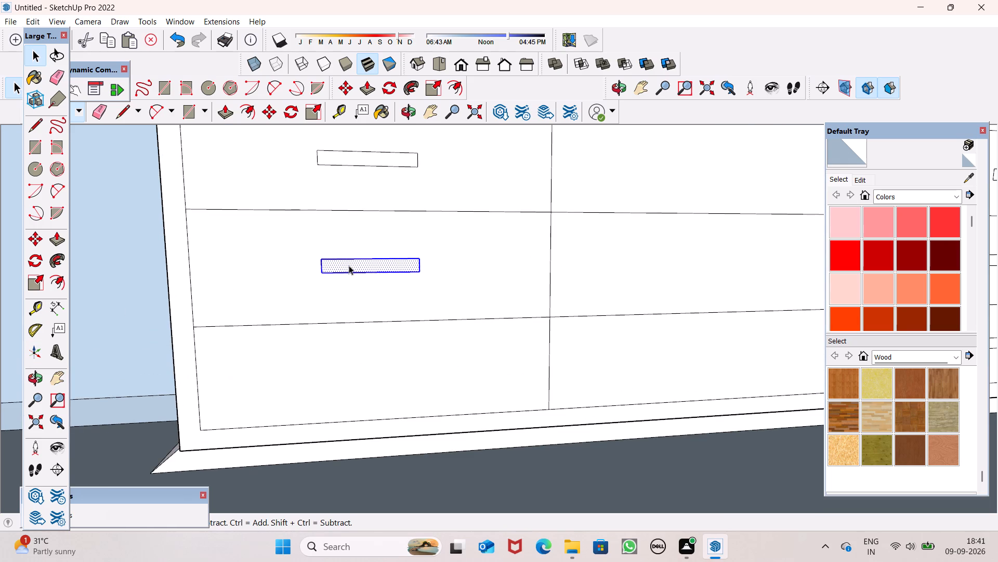
pyautogui.press('m')
pyautogui.press('Return')
pyautogui.keyDown('ctrl'); pyautogui.moveTo(356, 266); pyautogui.dragTo(359, 284); pyautogui.keyUp('ctrl')
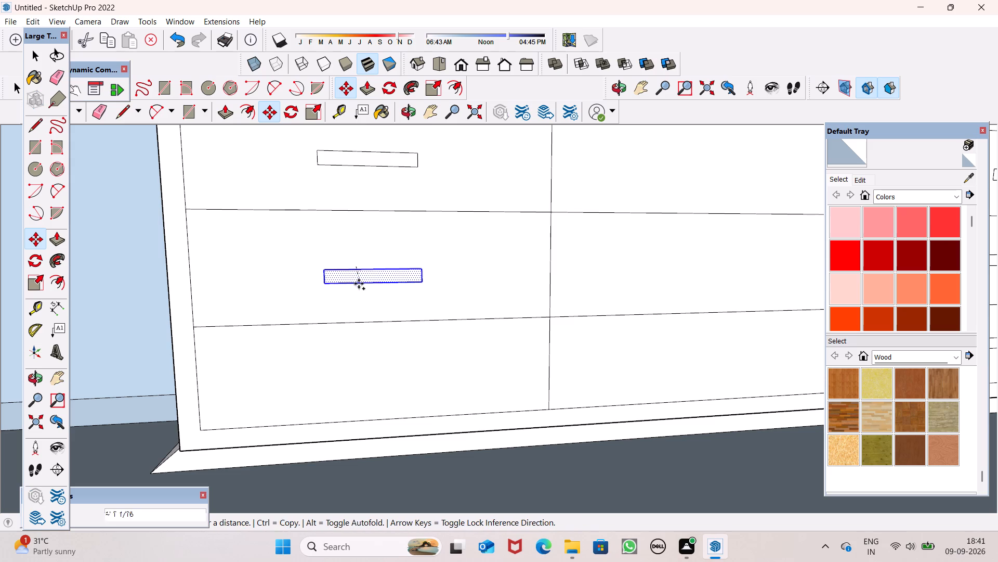
pyautogui.keyDown('ctrl'); pyautogui.moveTo(359, 284); pyautogui.dragTo(361, 373); pyautogui.keyUp('ctrl')
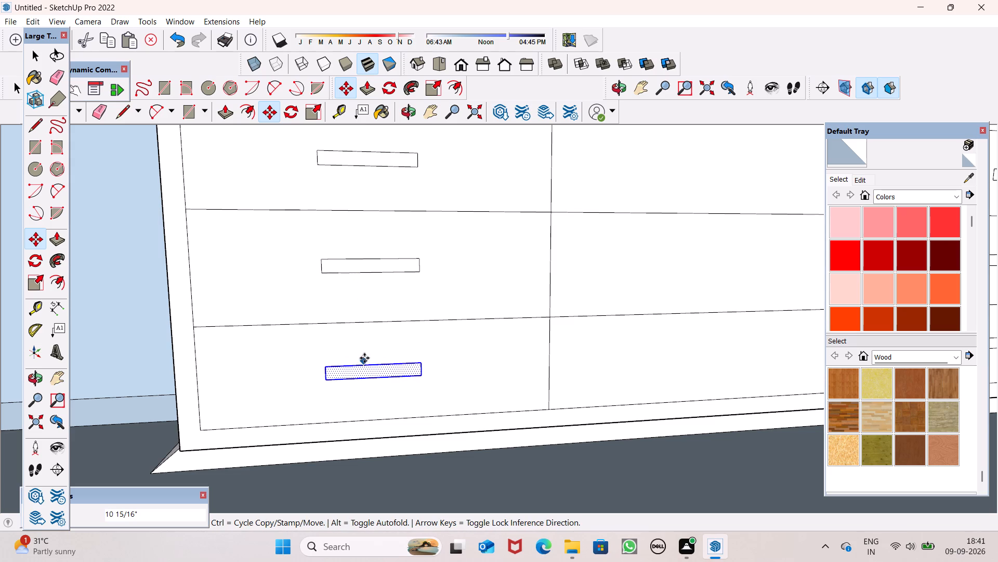
pyautogui.press('space')
pyautogui.scroll(-10, 380, 304)
pyautogui.press('space')
pyautogui.scroll(-6, 469, 261)
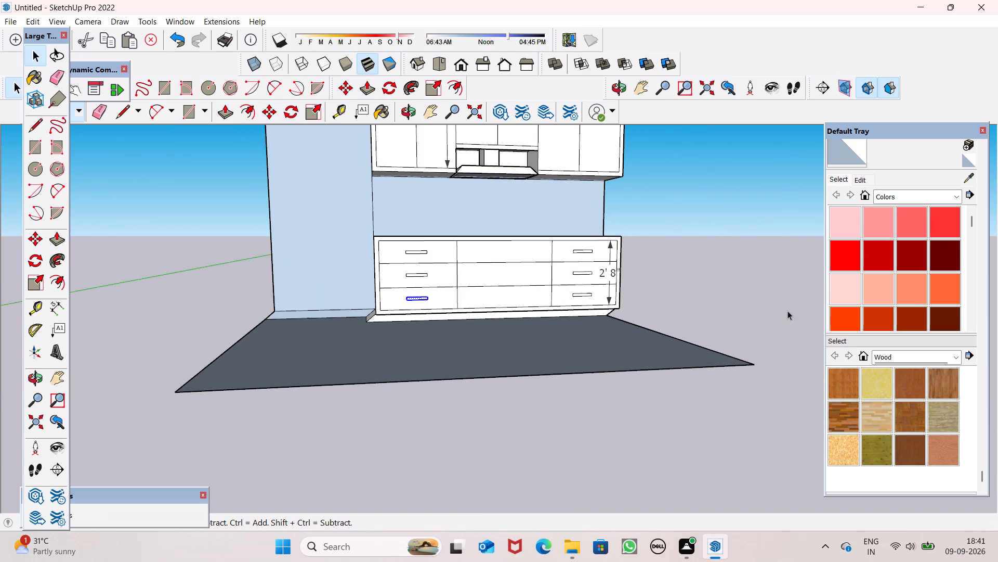
pyautogui.moveTo(787, 309); pyautogui.dragTo(780, 298)
# Erase the two horizontal divider lines crossing the middle base-cabinet panel.
pyautogui.scroll(4, 650, 240)
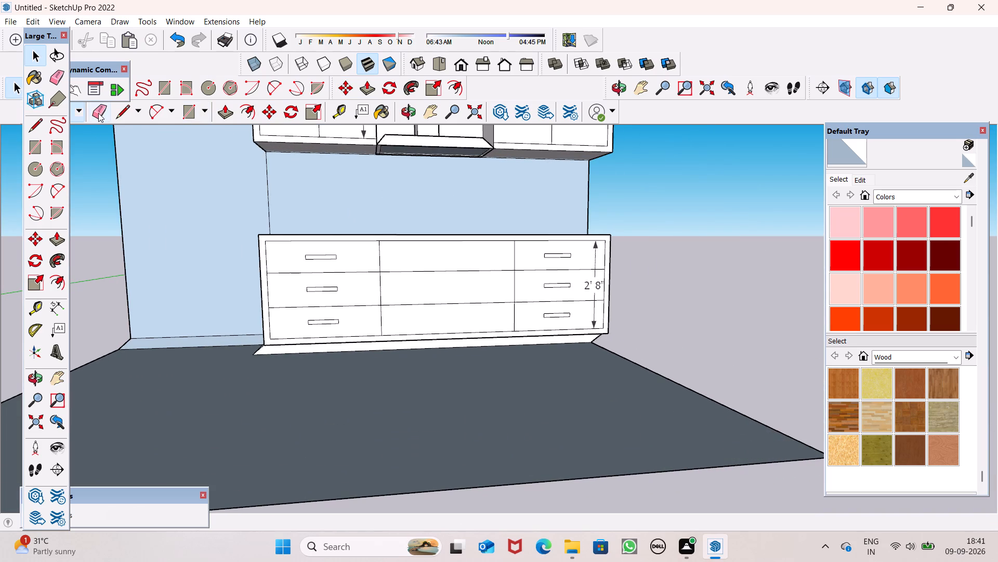
pyautogui.click(98, 113)
pyautogui.moveTo(398, 270); pyautogui.dragTo(417, 310)
pyautogui.press('space')
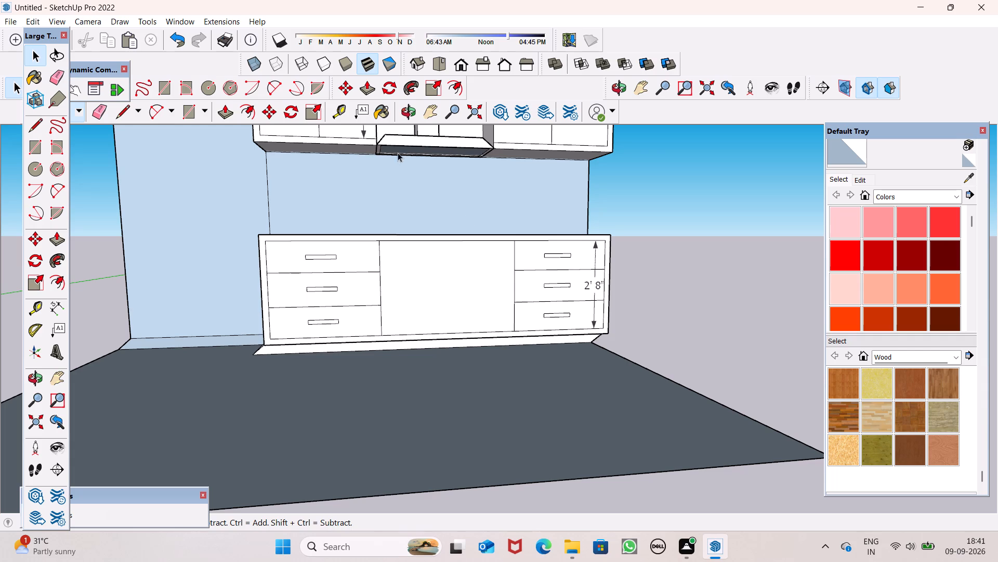
# Draw a vertical line down the centre of the middle panel, from its top edge to its bottom edge, splitting it into two doors.
pyautogui.click(119, 118)
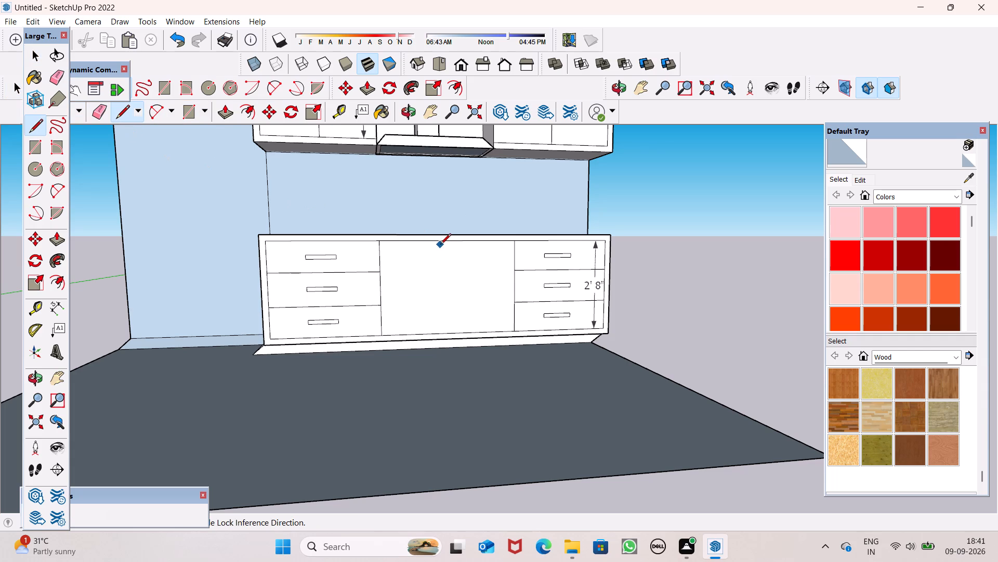
pyautogui.click(448, 242)
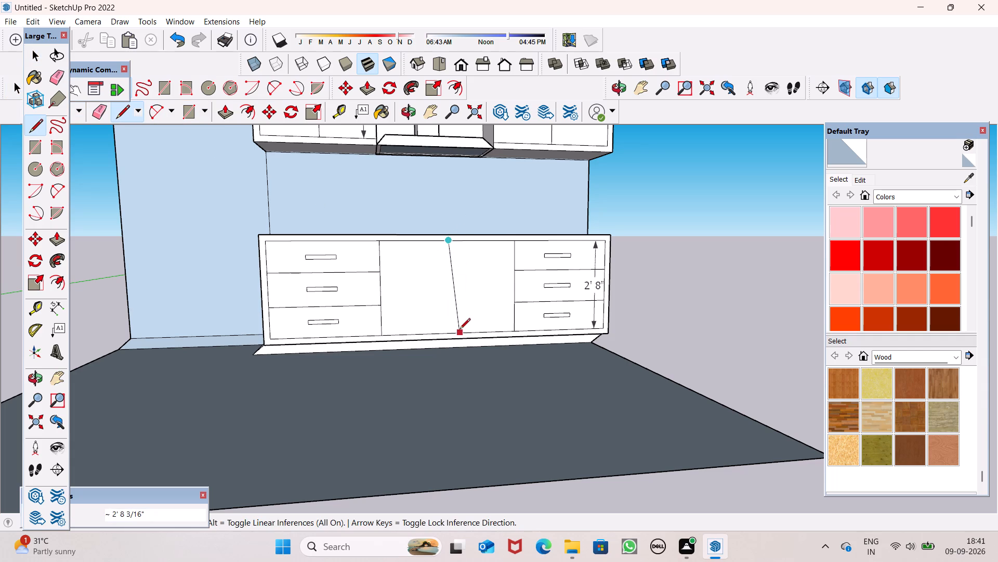
pyautogui.click(453, 334)
pyautogui.press('space')
# Draw a thin vertical handle rectangle on the right-hand middle door, close to the centre line at mid-height.
pyautogui.scroll(5, 556, 302)
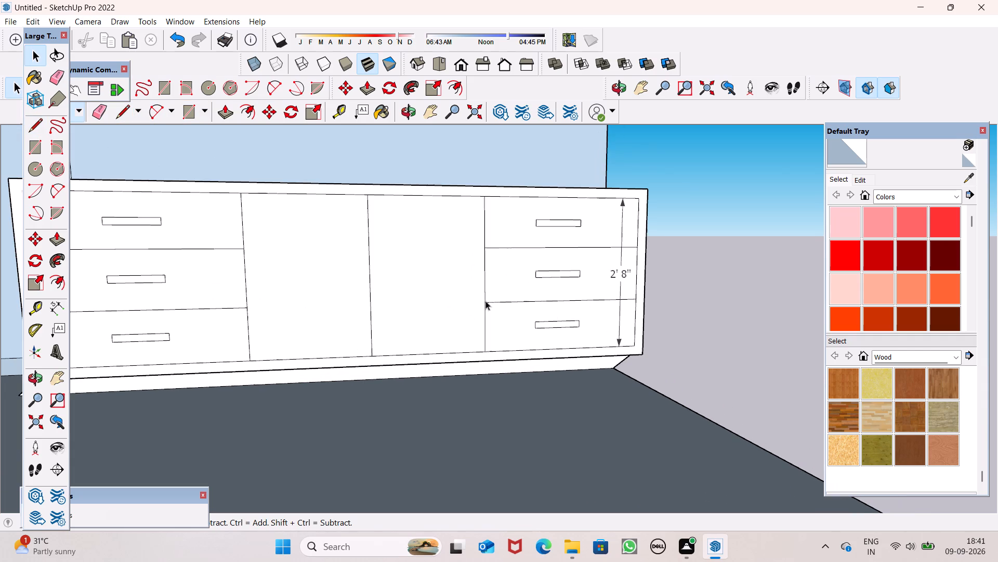
pyautogui.click(186, 107)
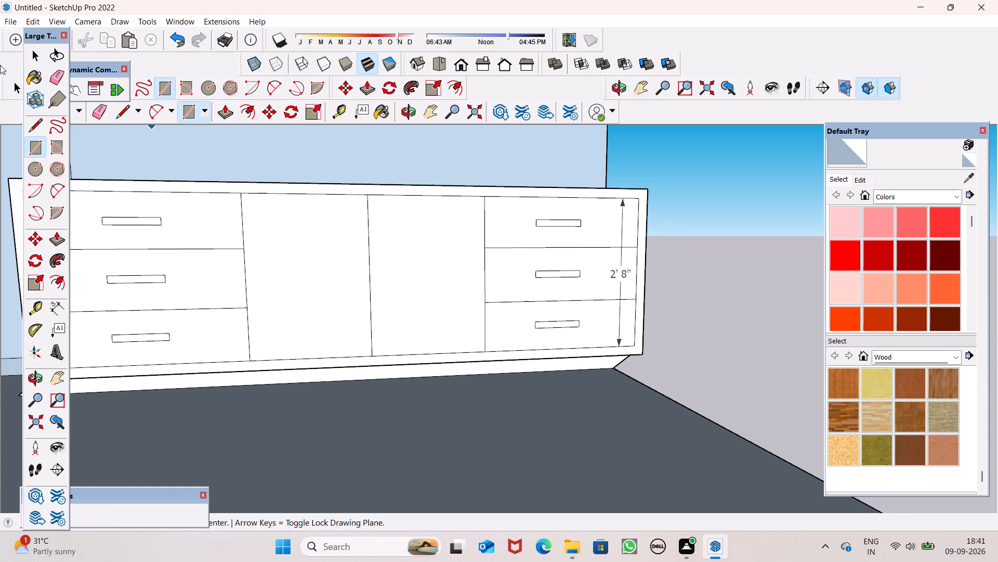
pyautogui.scroll(4, 428, 313)
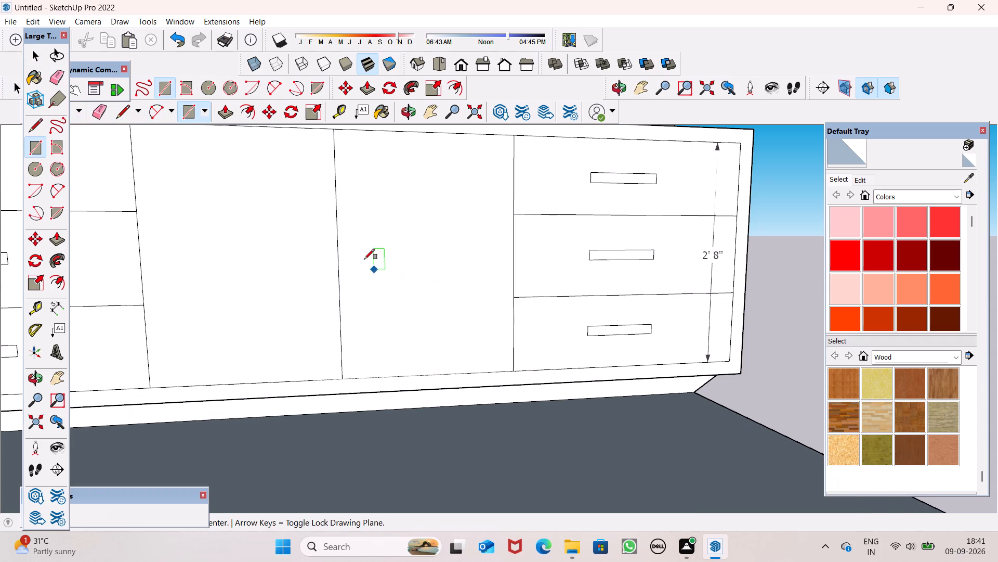
pyautogui.click(351, 239)
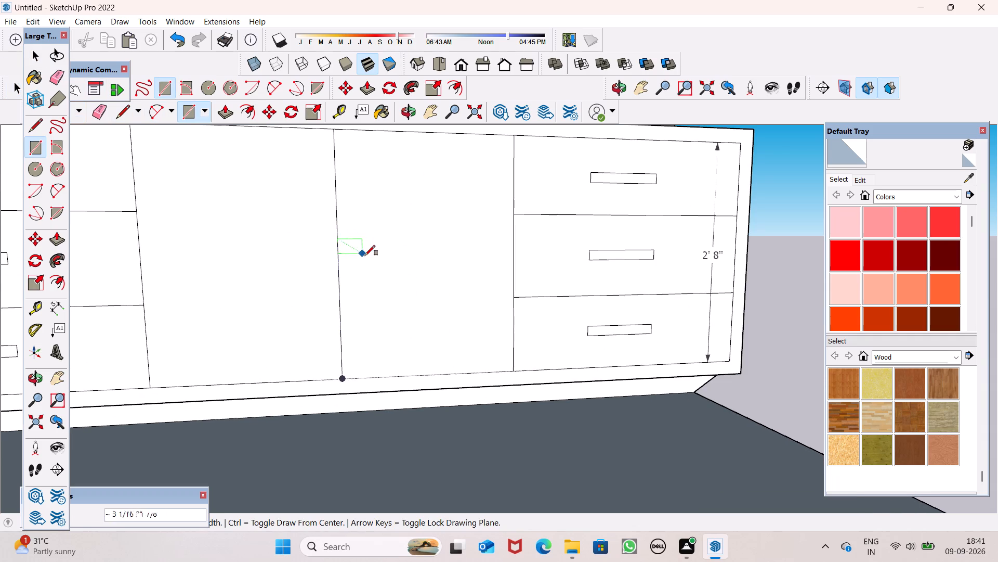
pyautogui.press('space')
pyautogui.click(189, 116)
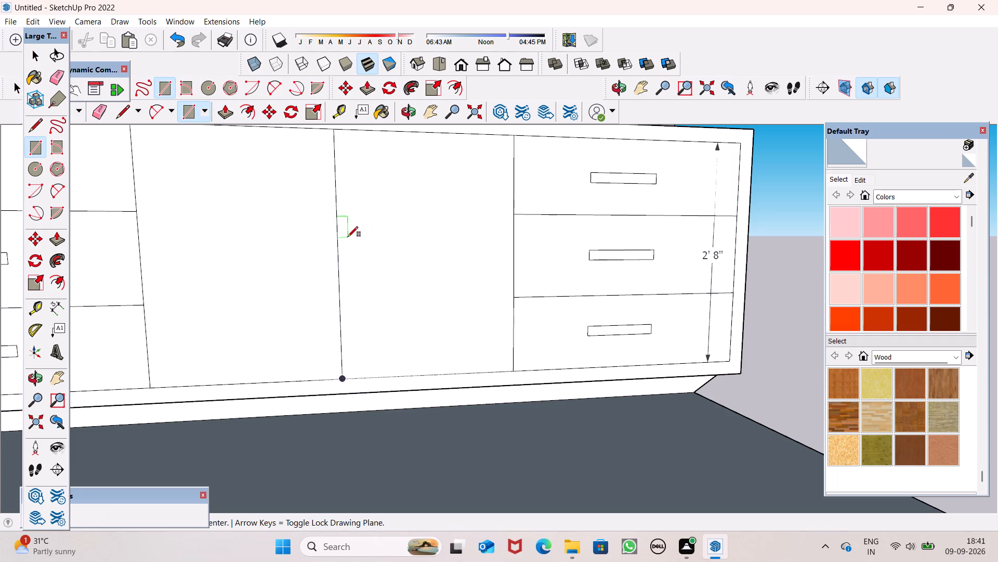
pyautogui.moveTo(356, 233); pyautogui.dragTo(357, 241)
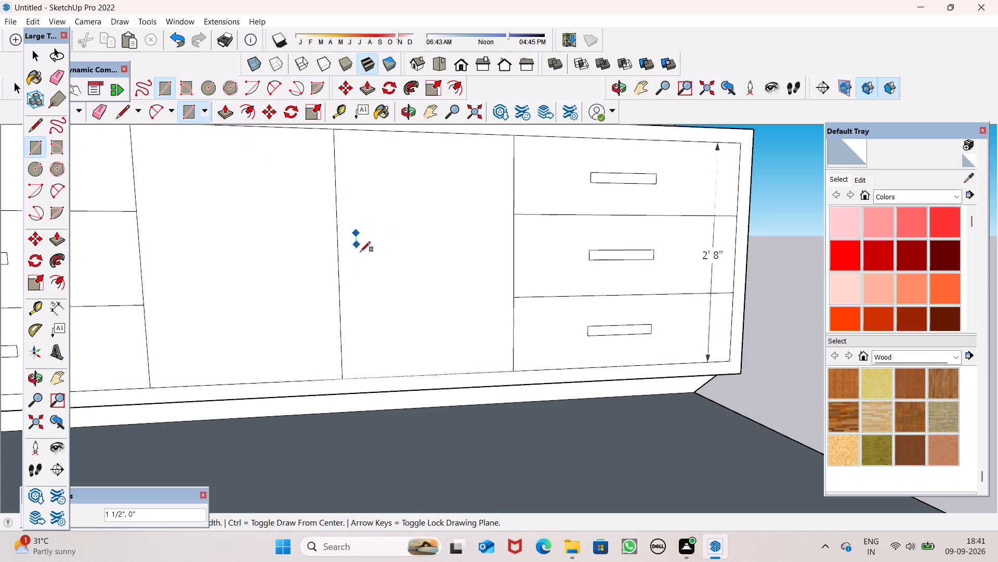
pyautogui.click(369, 305)
pyautogui.press('space')
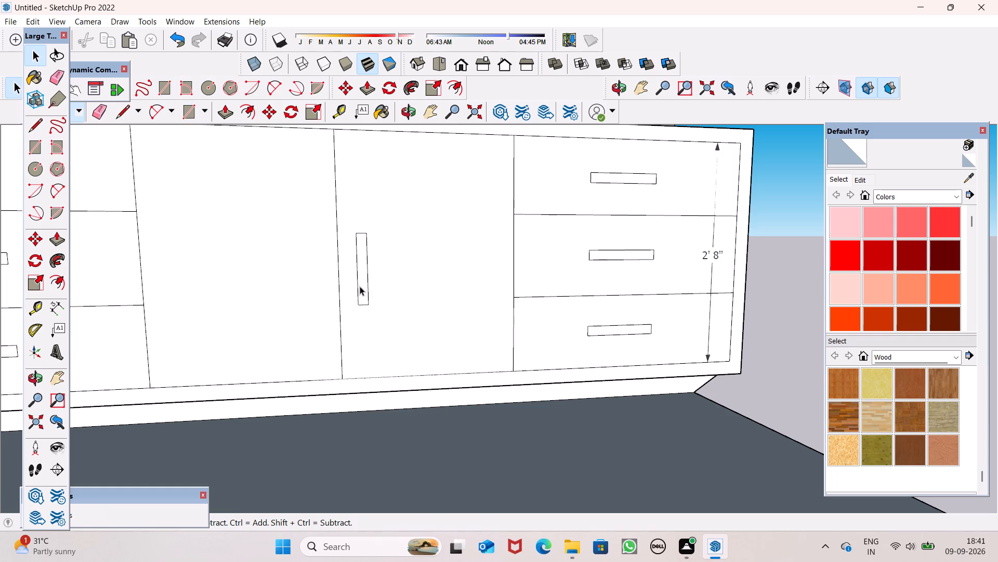
# Copy the vertical handle rectangle about 5 7/16" across the centre line onto the left-hand middle door.
pyautogui.doubleClick(362, 285)
pyautogui.press('m')
pyautogui.press('Return')
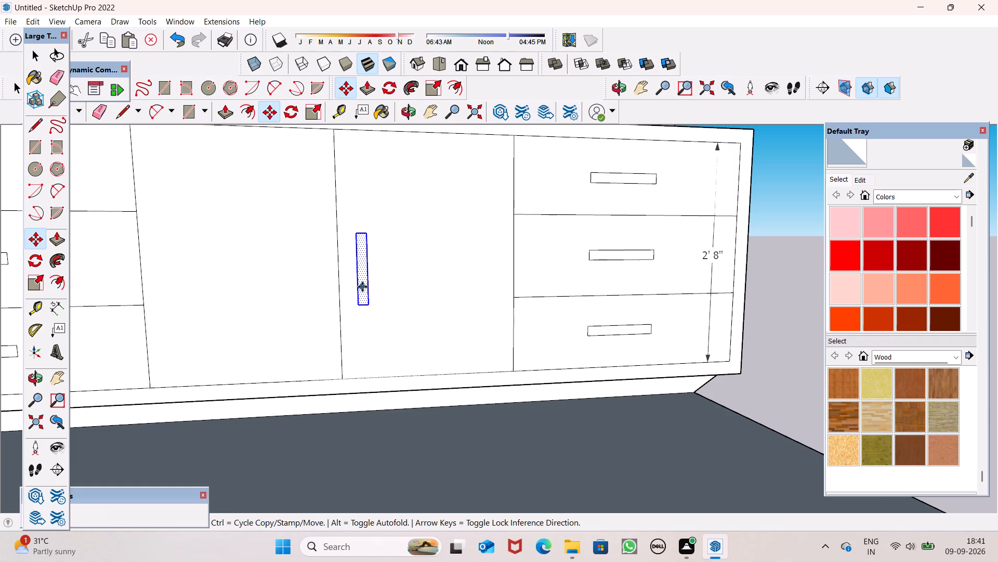
pyautogui.moveTo(362, 287); pyautogui.dragTo(320, 288)
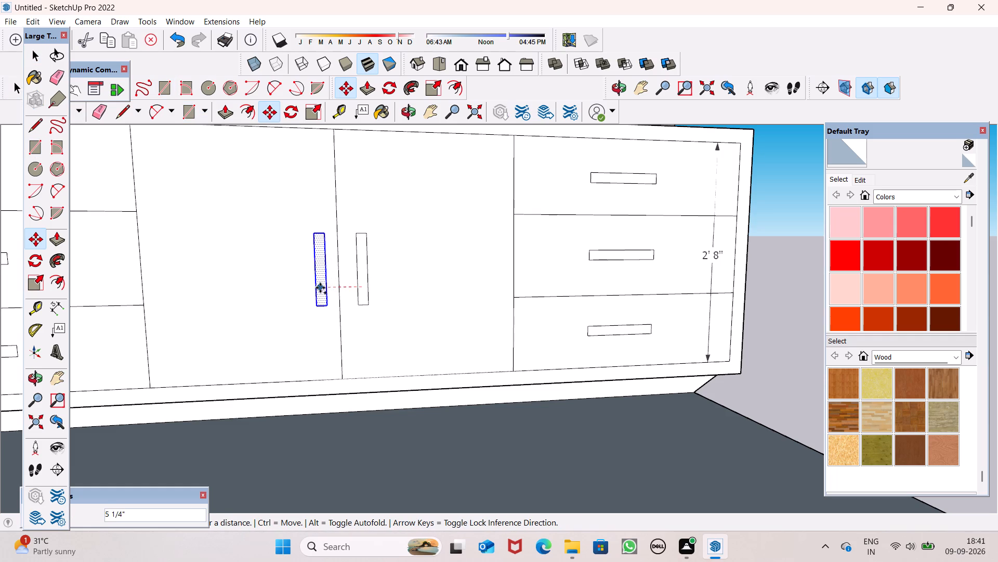
pyautogui.moveTo(320, 288); pyautogui.dragTo(316, 288)
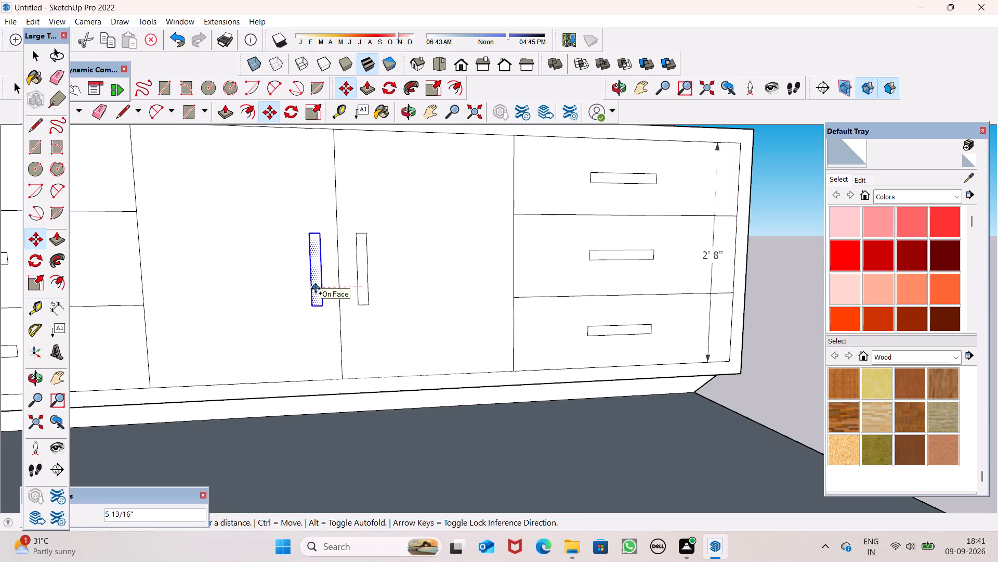
pyautogui.moveTo(316, 288); pyautogui.dragTo(319, 290)
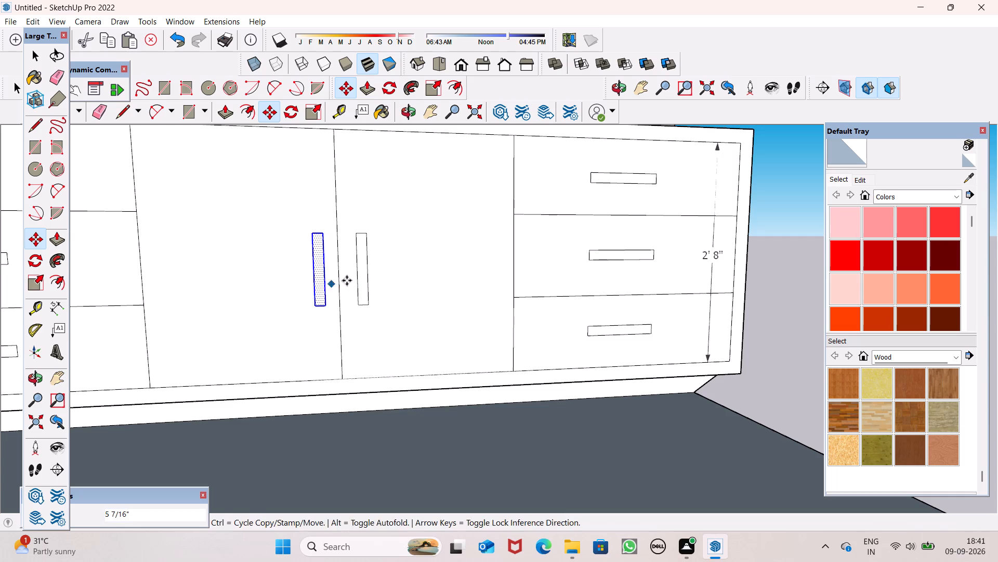
pyautogui.press('space')
pyautogui.press('space')
pyautogui.scroll(-4, 468, 293)
pyautogui.click(741, 349)
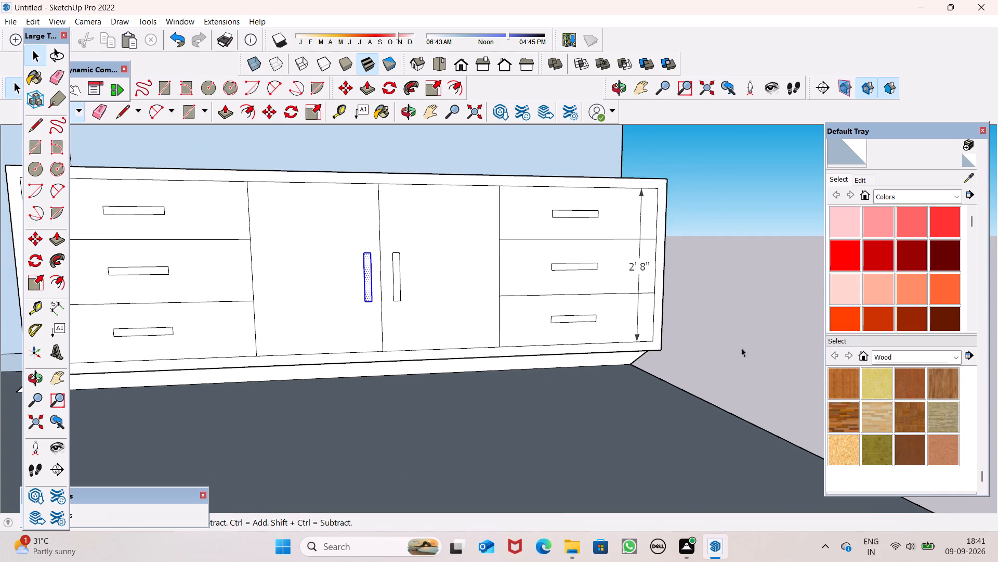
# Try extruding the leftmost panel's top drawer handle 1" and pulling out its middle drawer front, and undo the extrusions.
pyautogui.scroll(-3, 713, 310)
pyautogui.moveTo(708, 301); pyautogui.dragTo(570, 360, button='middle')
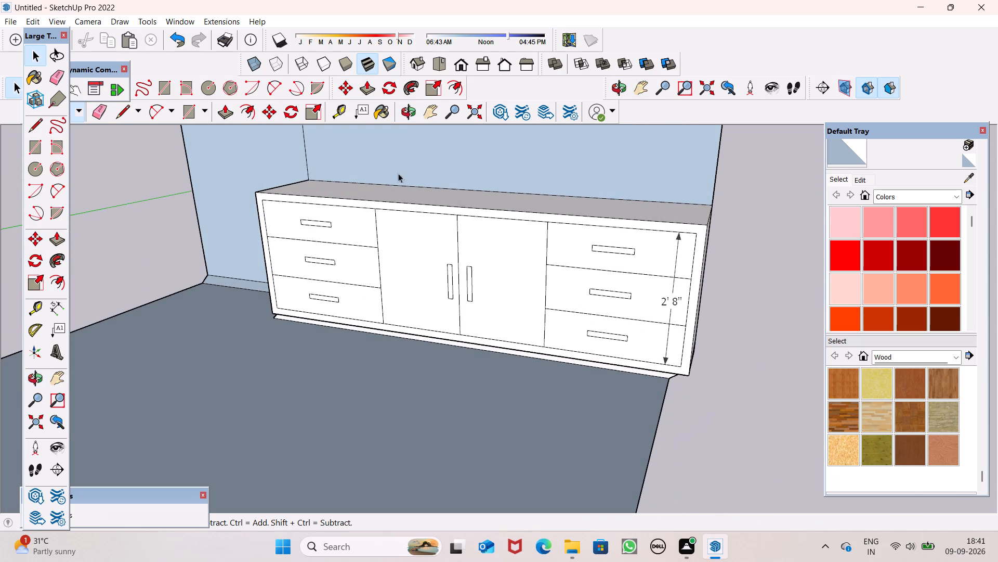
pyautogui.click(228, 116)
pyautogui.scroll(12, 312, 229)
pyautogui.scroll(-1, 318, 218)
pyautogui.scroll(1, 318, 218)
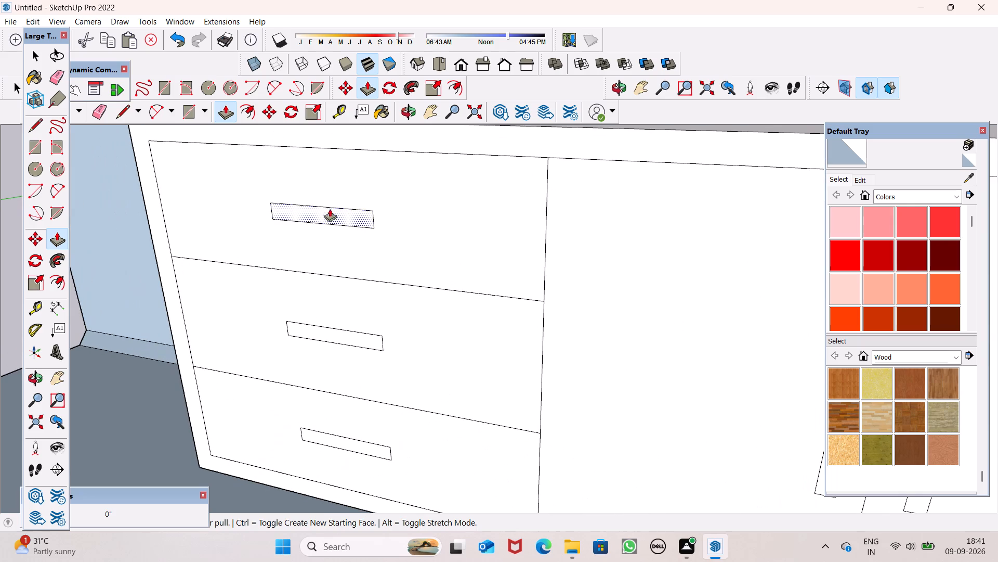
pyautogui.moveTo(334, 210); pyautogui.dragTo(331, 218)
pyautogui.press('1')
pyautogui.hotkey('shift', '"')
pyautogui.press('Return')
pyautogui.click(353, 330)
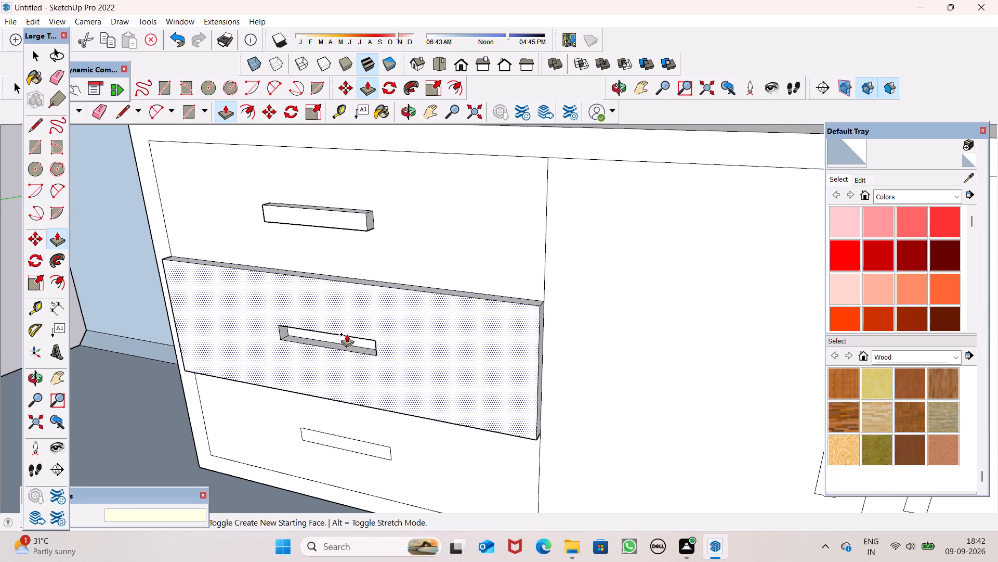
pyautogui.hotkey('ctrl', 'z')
# Extrude the handle rectangle on the leftmost panel's top drawer front outward by 1".
pyautogui.moveTo(363, 218); pyautogui.dragTo(363, 217)
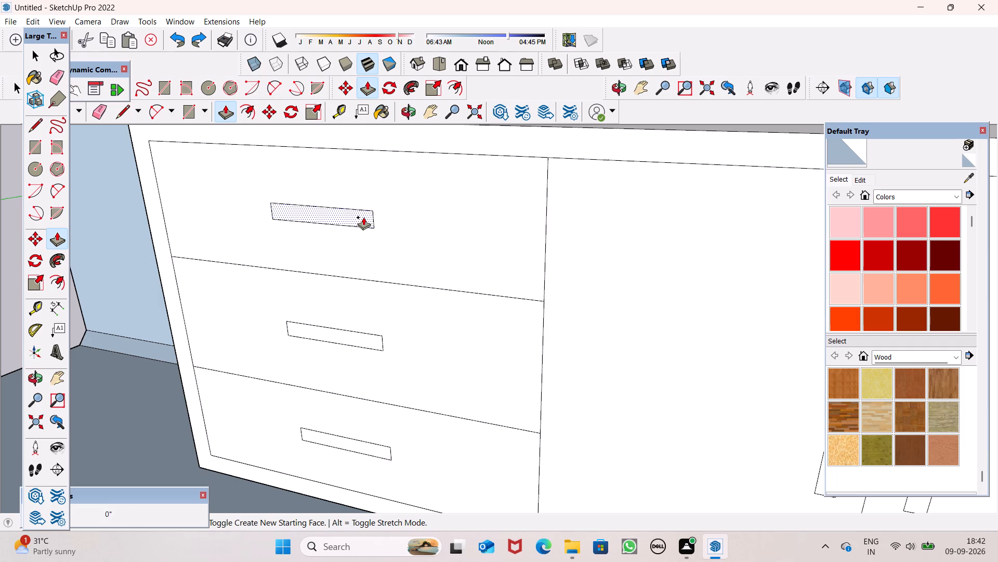
pyautogui.moveTo(363, 217); pyautogui.dragTo(355, 230)
pyautogui.press('1')
pyautogui.hotkey('shift', '"')
pyautogui.press('Return')
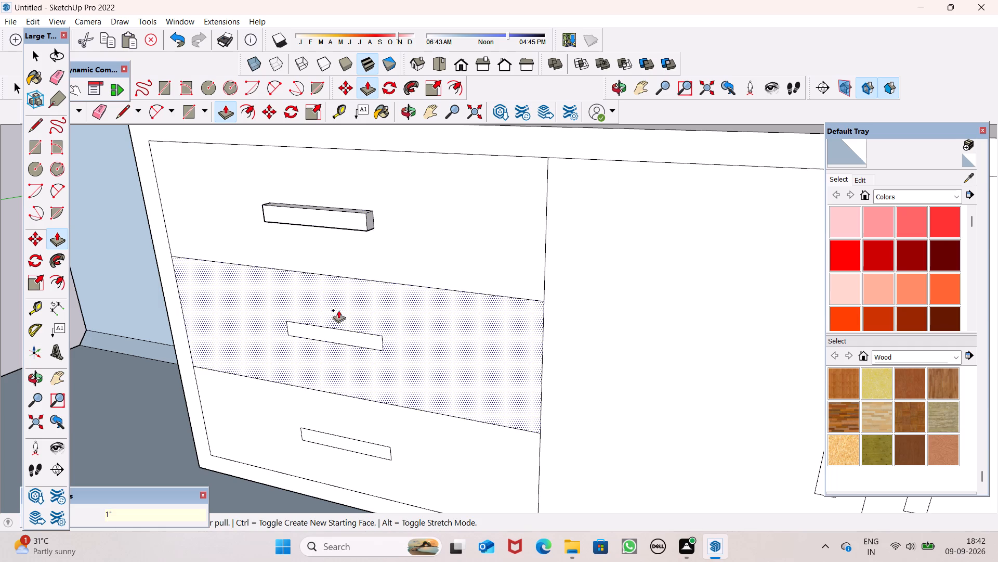
# Extrude the handle rectangles on the leftmost panel's middle and bottom drawer fronts outward by 1", matching the top handle.
pyautogui.moveTo(342, 334); pyautogui.dragTo(334, 218)
pyautogui.moveTo(342, 443); pyautogui.dragTo(342, 333)
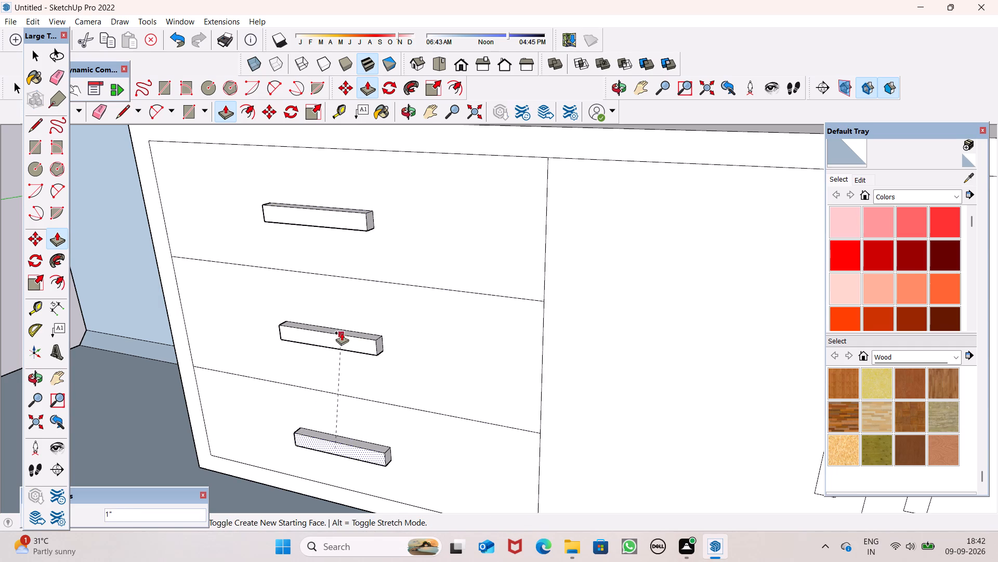
pyautogui.moveTo(342, 333); pyautogui.dragTo(342, 334)
# Extrude both vertical handle rectangles on the middle base cabinet doors outward by 1" to match the drawer handles.
pyautogui.scroll(-5, 291, 305)
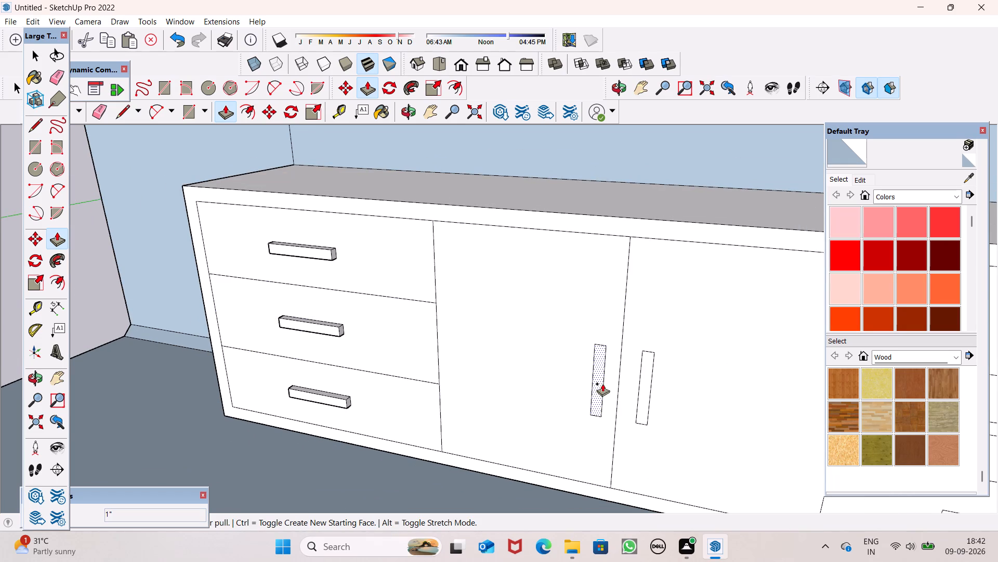
pyautogui.moveTo(596, 389); pyautogui.dragTo(329, 329)
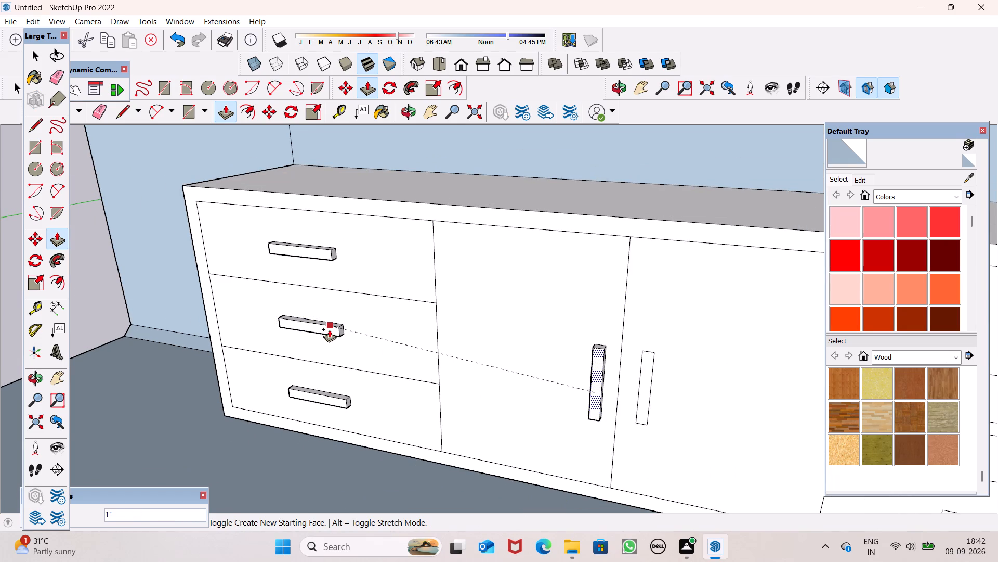
pyautogui.moveTo(329, 329); pyautogui.dragTo(329, 329)
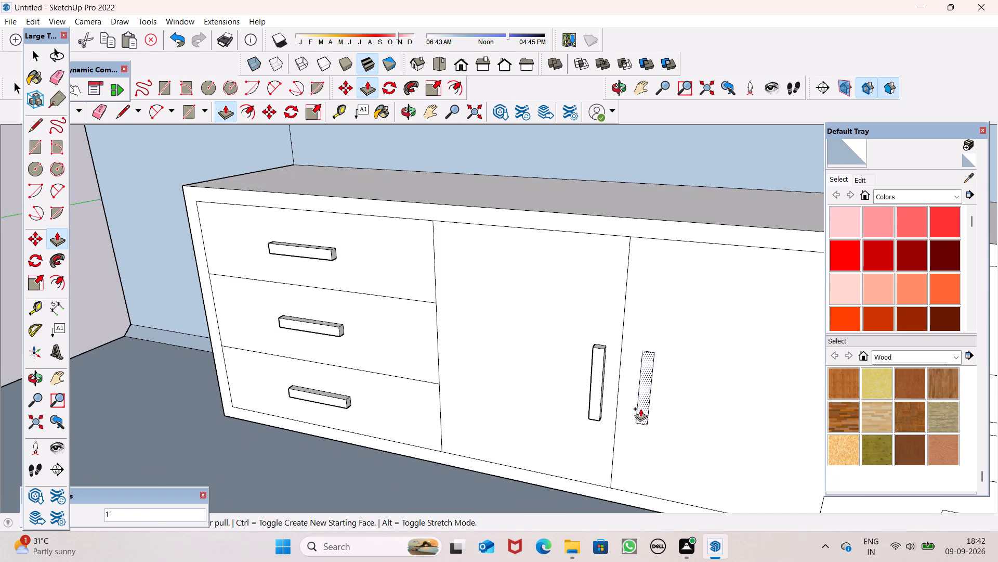
pyautogui.moveTo(642, 408); pyautogui.dragTo(337, 400)
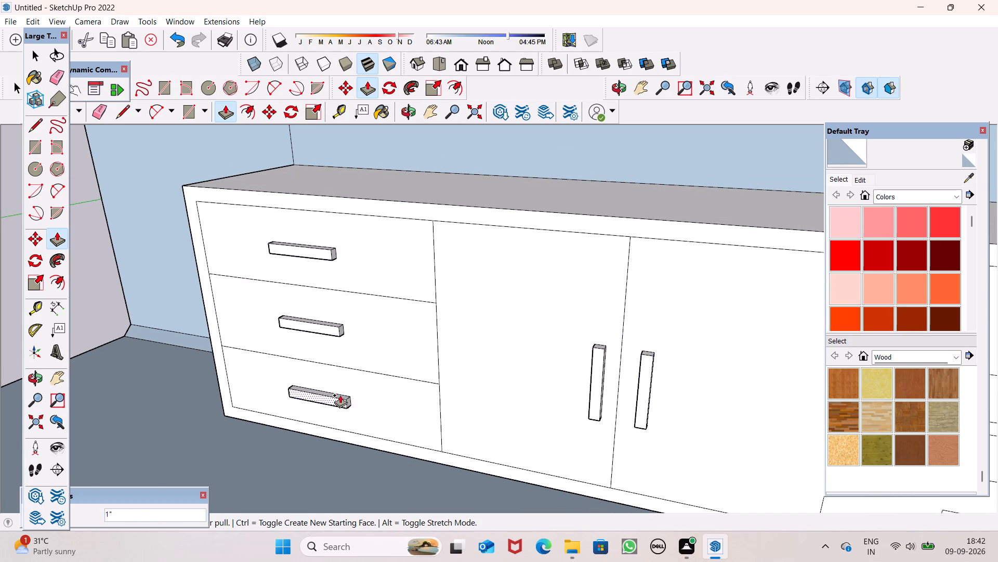
# Extrude the three handle rectangles on the rightmost base panel's drawer fronts outward by 1", level with the finished handles.
pyautogui.scroll(-8, 341, 351)
pyautogui.scroll(3, 610, 368)
pyautogui.moveTo(606, 339); pyautogui.dragTo(531, 356)
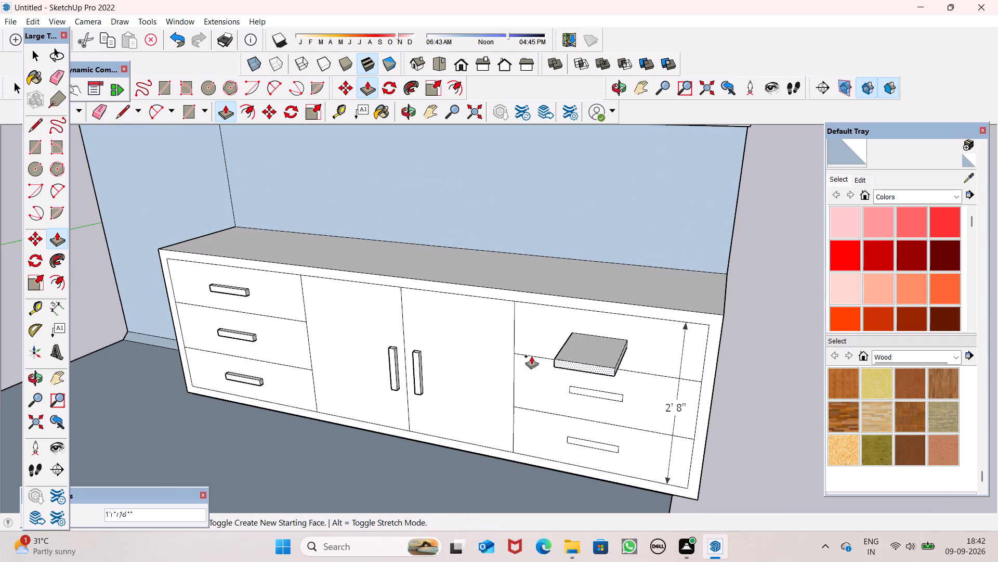
pyautogui.moveTo(531, 356); pyautogui.dragTo(418, 376)
pyautogui.moveTo(593, 391); pyautogui.dragTo(595, 384)
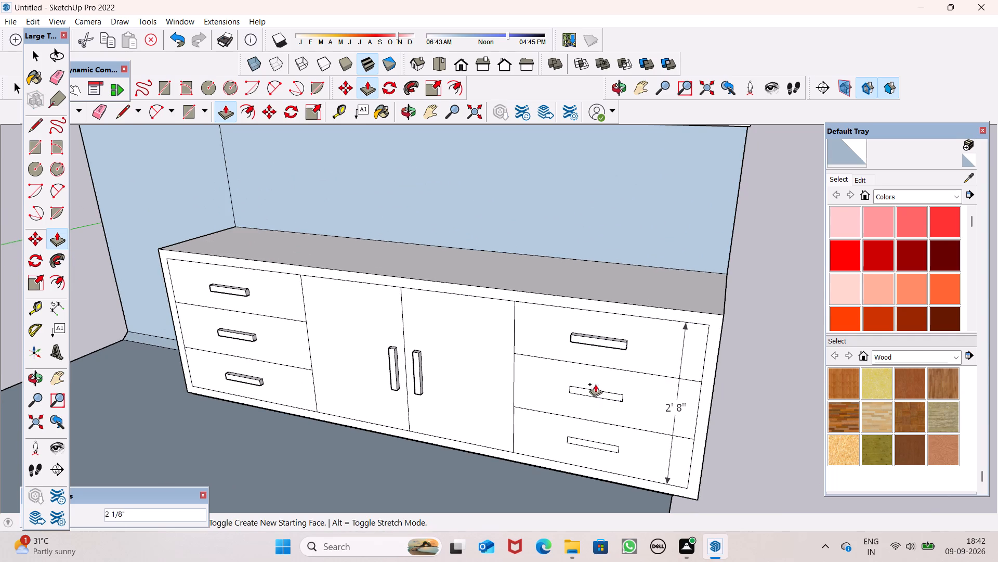
pyautogui.moveTo(595, 384); pyautogui.dragTo(606, 344)
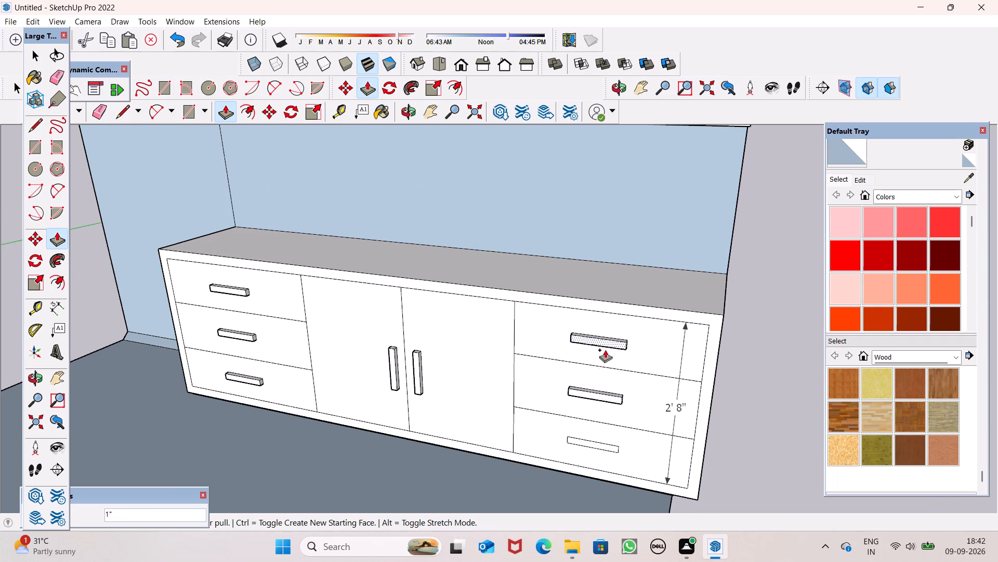
pyautogui.moveTo(596, 442); pyautogui.dragTo(590, 443)
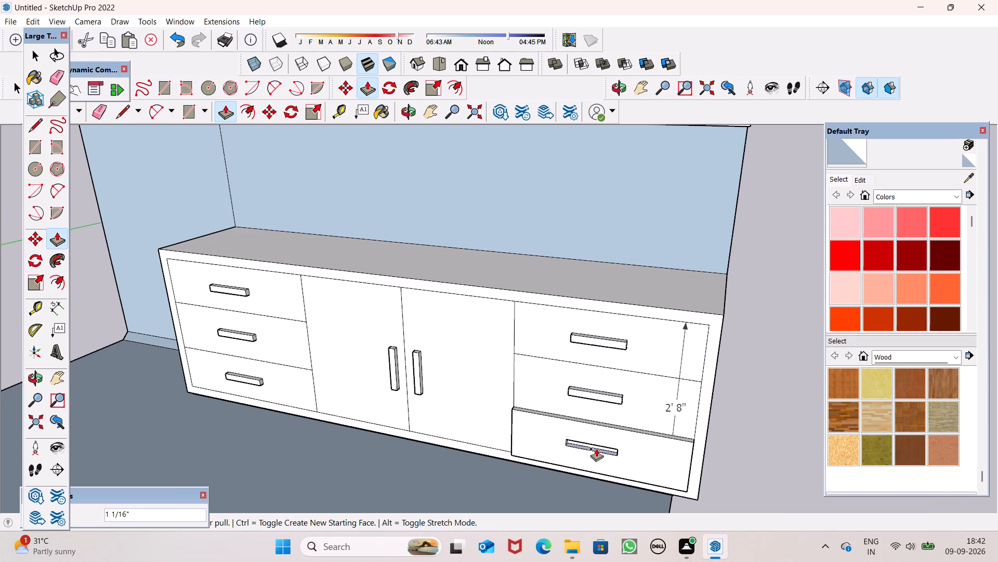
pyautogui.hotkey('ctrl', 'z')
pyautogui.scroll(9, 606, 450)
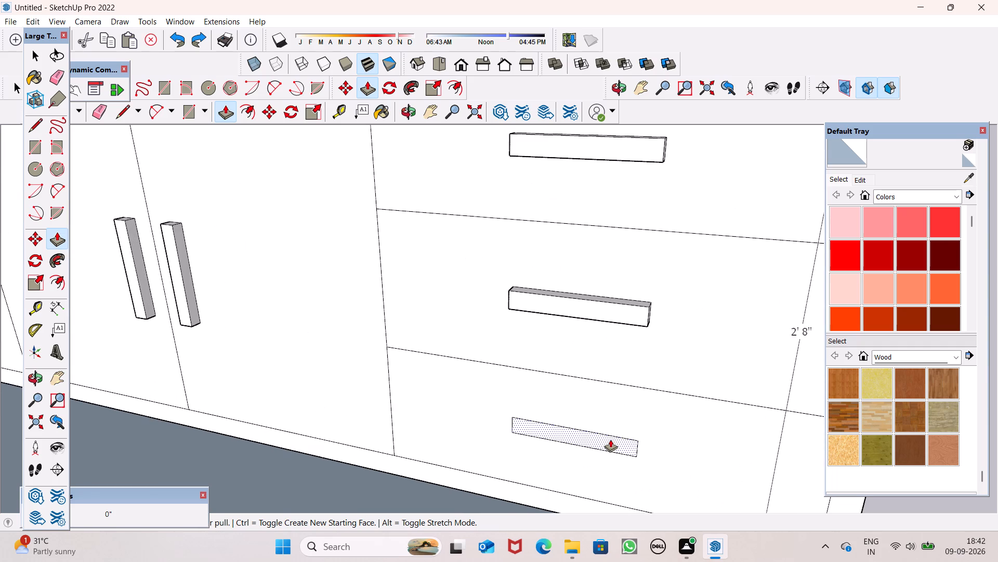
pyautogui.moveTo(610, 439); pyautogui.dragTo(592, 312)
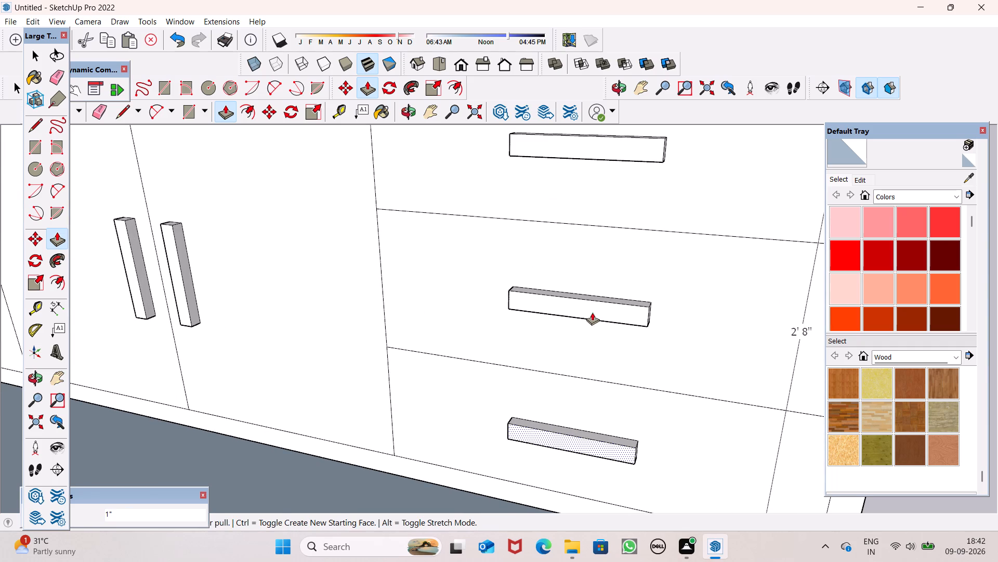
pyautogui.scroll(-5, 594, 304)
pyautogui.press('space')
# Review the whole kitchen, checking the base cabinet handles and the upper cabinet doors from the front.
pyautogui.scroll(-12, 597, 312)
pyautogui.scroll(1, 632, 350)
pyautogui.moveTo(632, 355); pyautogui.dragTo(676, 319, button='middle')
pyautogui.scroll(-9, 675, 332)
pyautogui.scroll(3, 667, 255)
pyautogui.scroll(-4, 667, 255)
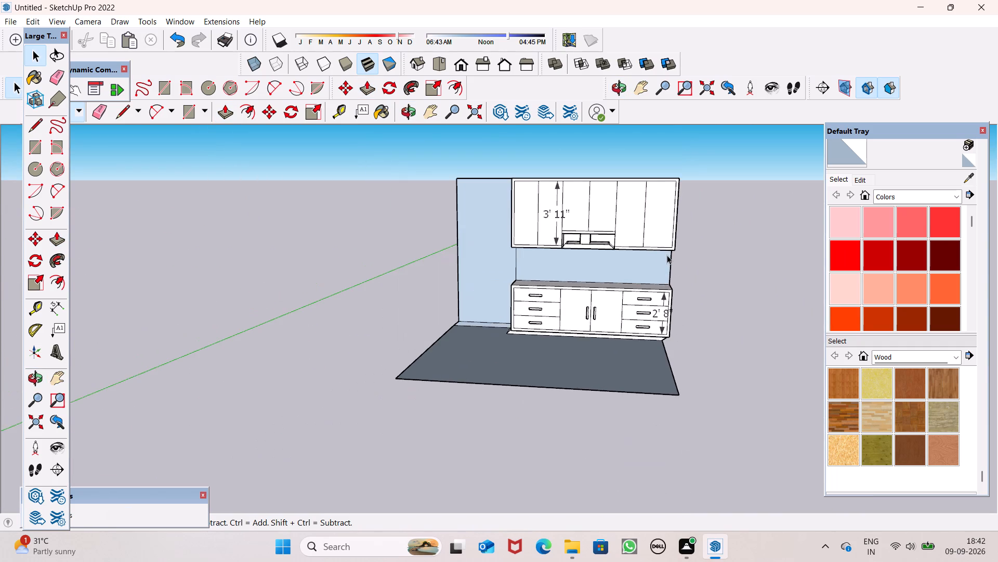
pyautogui.scroll(3, 618, 232)
pyautogui.scroll(1, 558, 205)
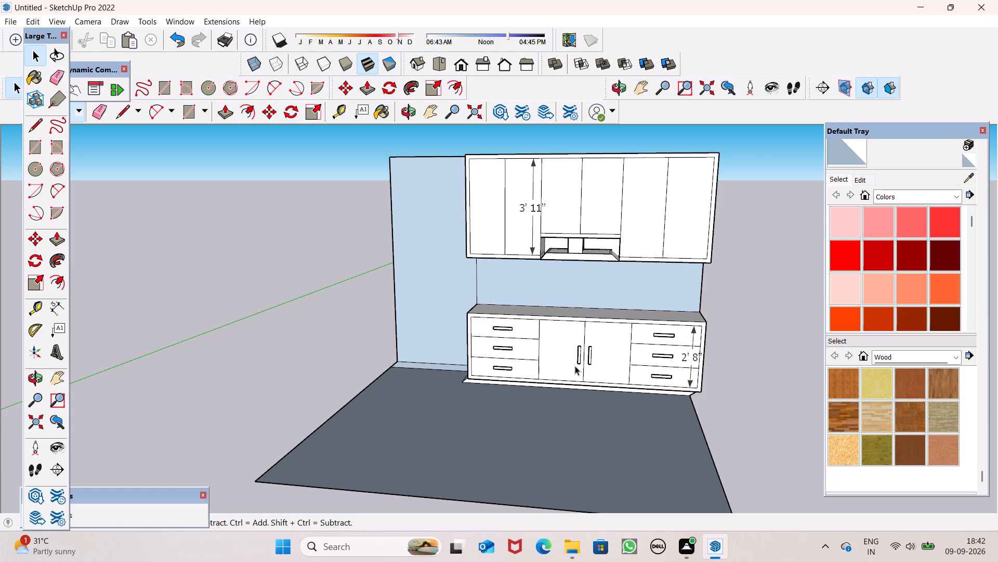
pyautogui.scroll(6, 589, 346)
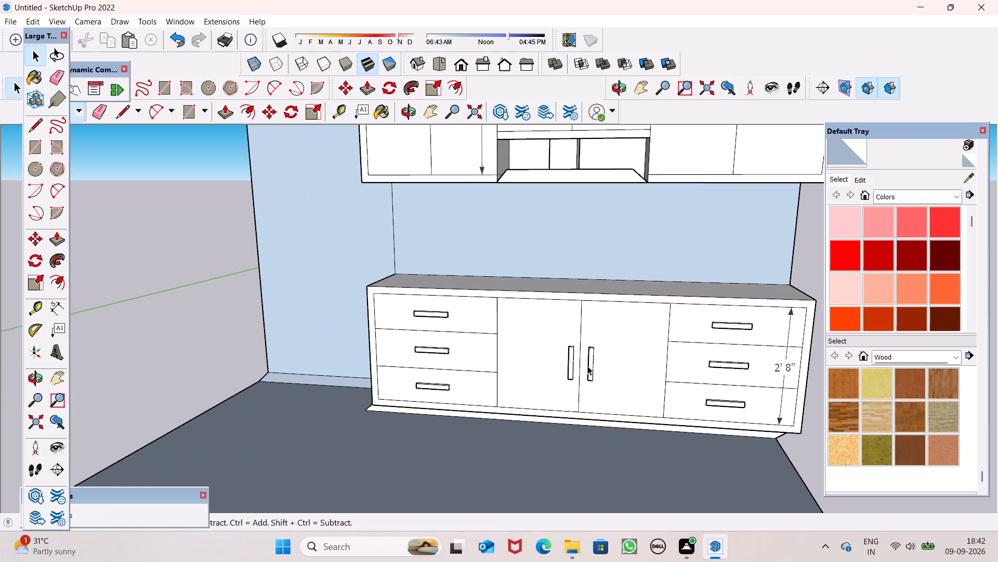
pyautogui.scroll(-4, 570, 361)
pyautogui.scroll(-6, 550, 186)
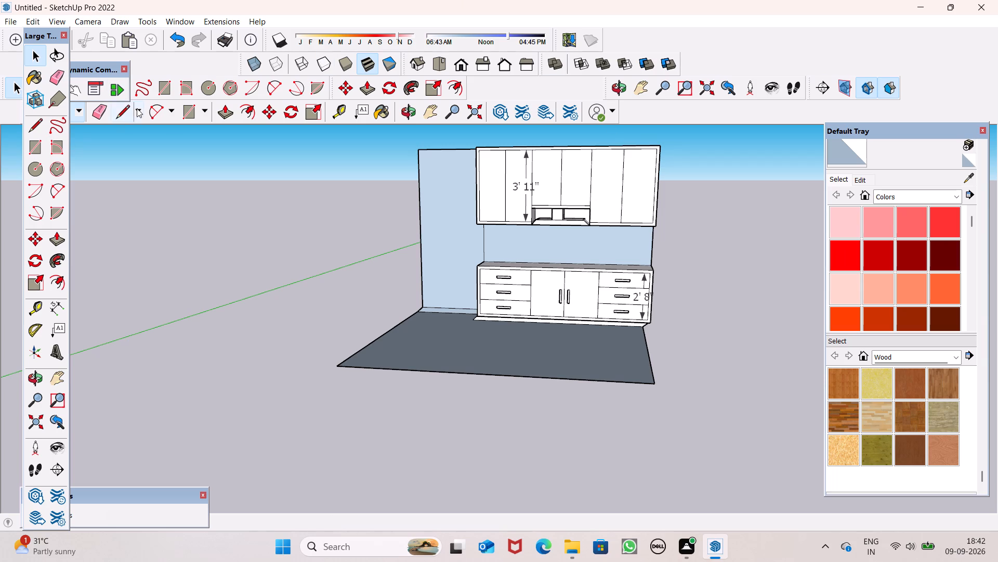
# Draw a vertical handle rectangle about 10 5/8" by 2 3/8" on the leftmost upper cabinet door, close to its right-hand divider.
pyautogui.click(181, 120)
pyautogui.scroll(7, 561, 200)
pyautogui.scroll(4, 406, 187)
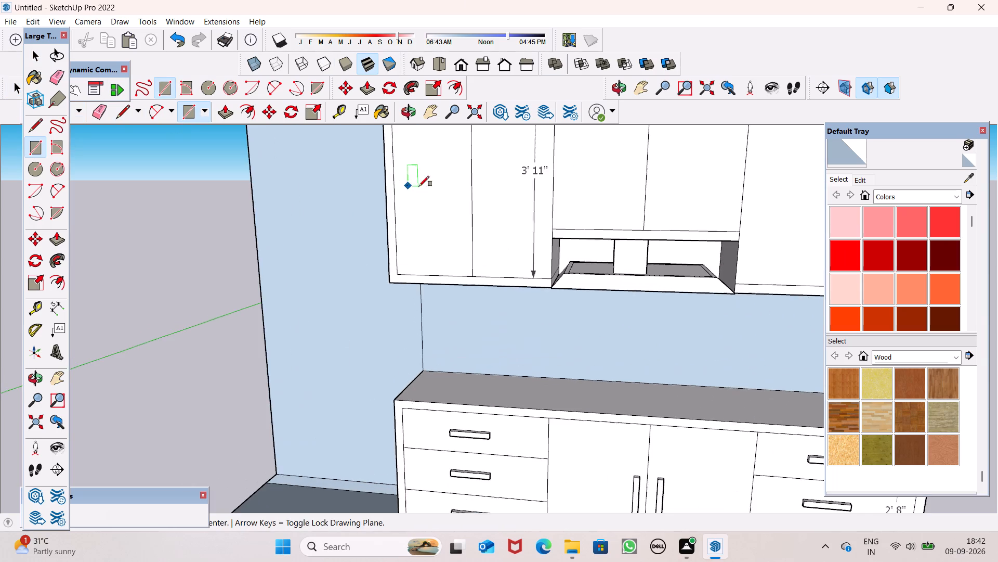
pyautogui.scroll(-6, 469, 204)
pyautogui.scroll(7, 471, 203)
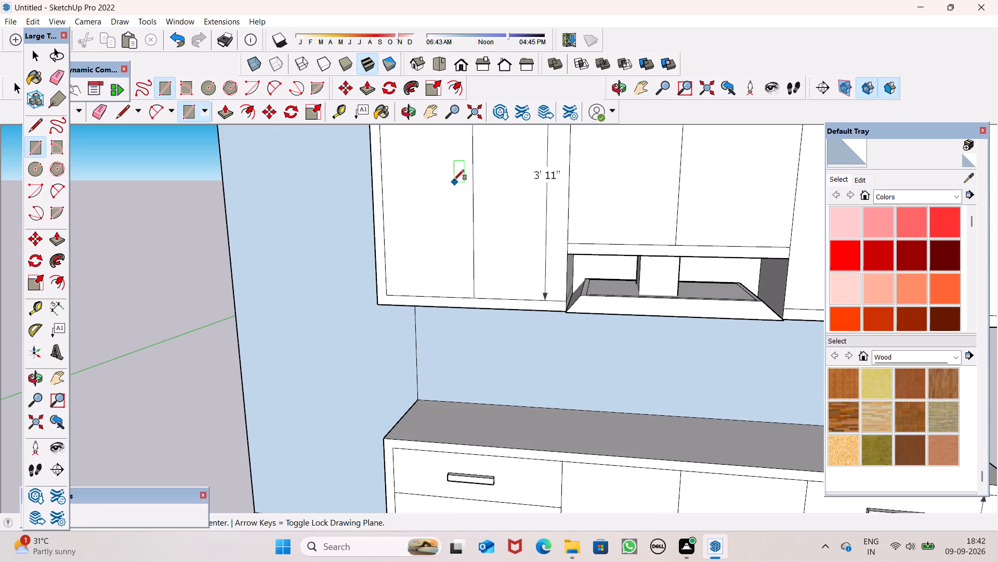
pyautogui.click(453, 170)
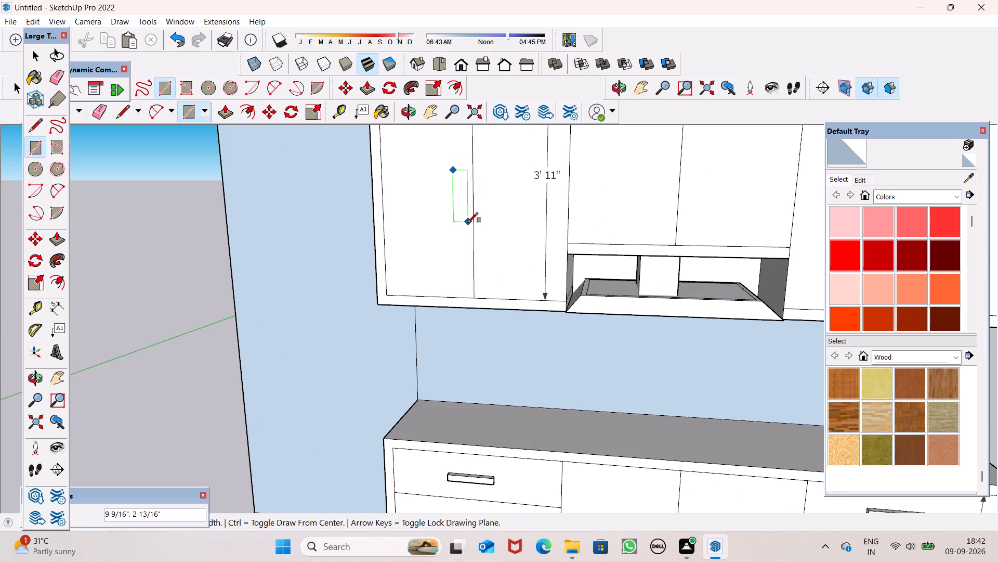
pyautogui.click(466, 227)
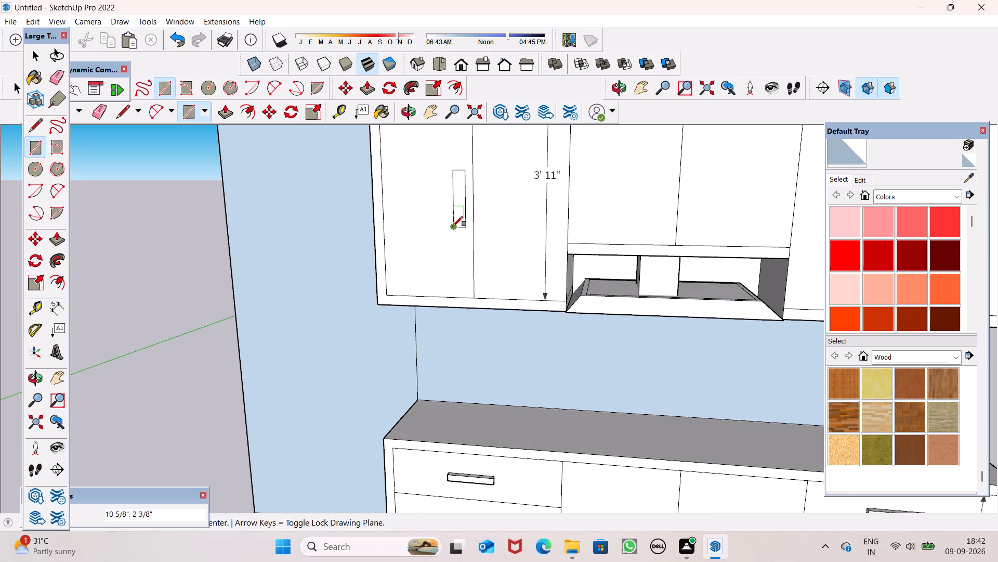
# Copy the handle rectangle about 5 11/16" across the divider onto the neighbouring door of the leftmost upper cabinet.
pyautogui.press('space')
pyautogui.doubleClick(462, 216)
pyautogui.press('m')
pyautogui.press('Return')
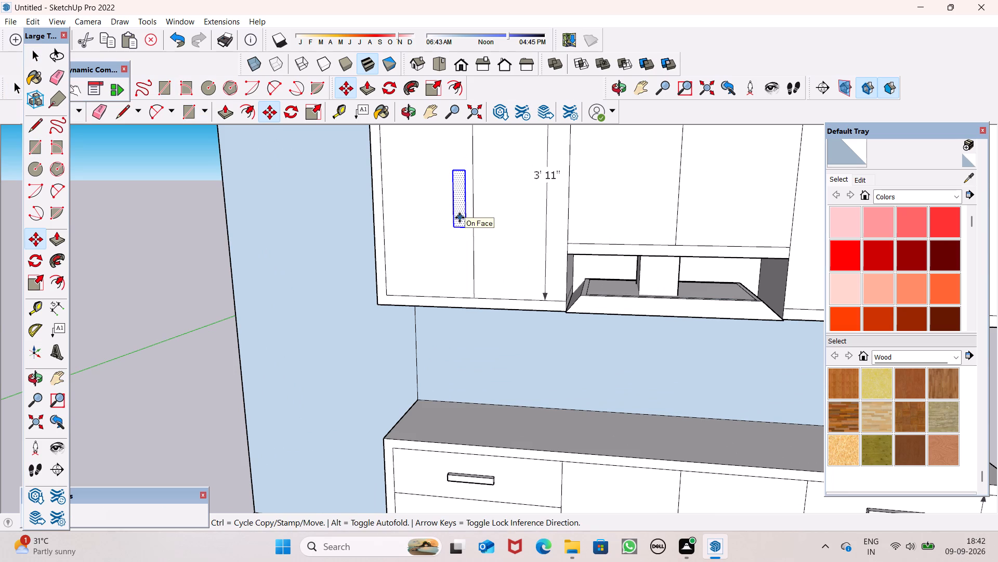
pyautogui.keyDown('ctrl'); pyautogui.moveTo(459, 218); pyautogui.dragTo(483, 212); pyautogui.keyUp('ctrl')
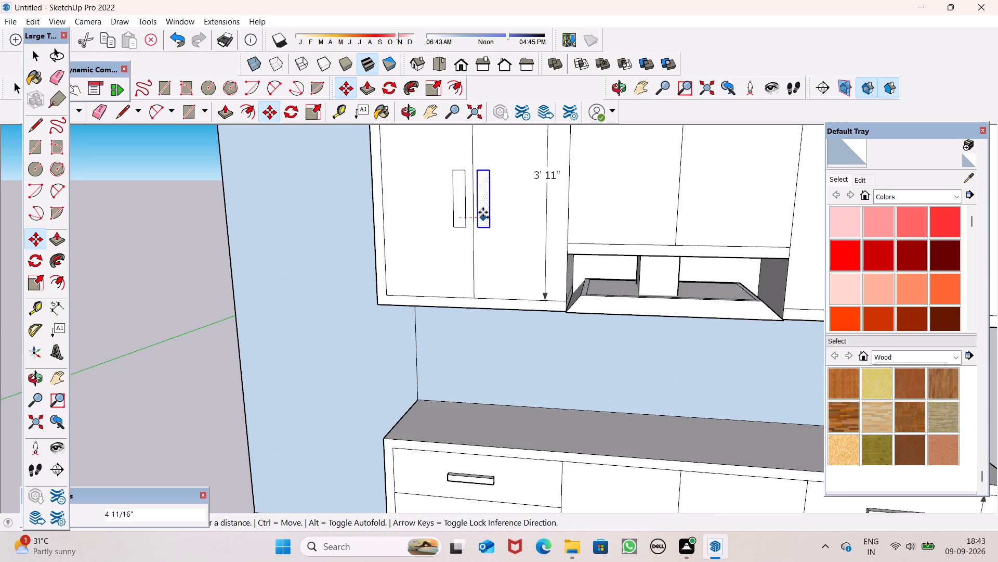
pyautogui.keyDown('ctrl'); pyautogui.moveTo(483, 212); pyautogui.dragTo(488, 216); pyautogui.keyUp('ctrl')
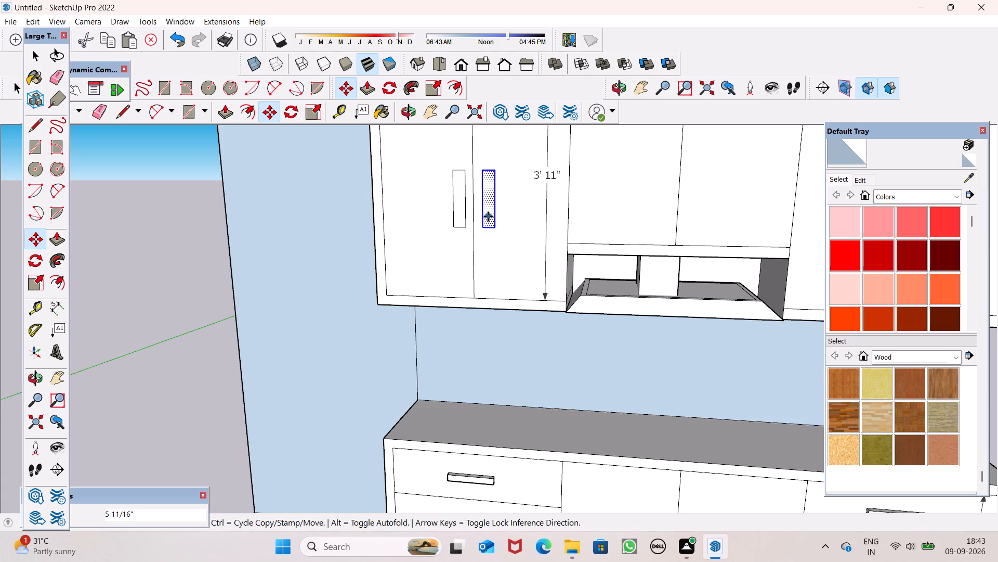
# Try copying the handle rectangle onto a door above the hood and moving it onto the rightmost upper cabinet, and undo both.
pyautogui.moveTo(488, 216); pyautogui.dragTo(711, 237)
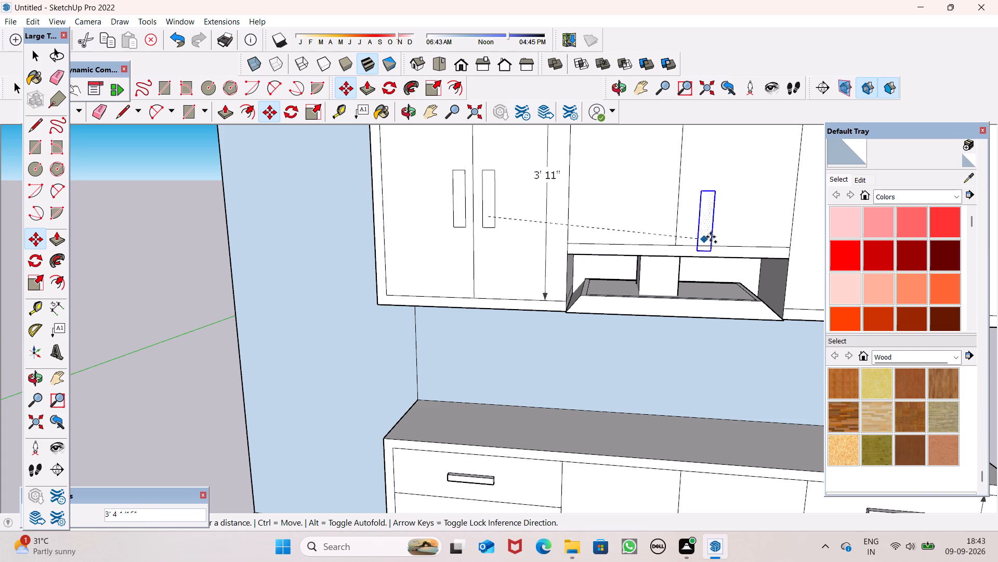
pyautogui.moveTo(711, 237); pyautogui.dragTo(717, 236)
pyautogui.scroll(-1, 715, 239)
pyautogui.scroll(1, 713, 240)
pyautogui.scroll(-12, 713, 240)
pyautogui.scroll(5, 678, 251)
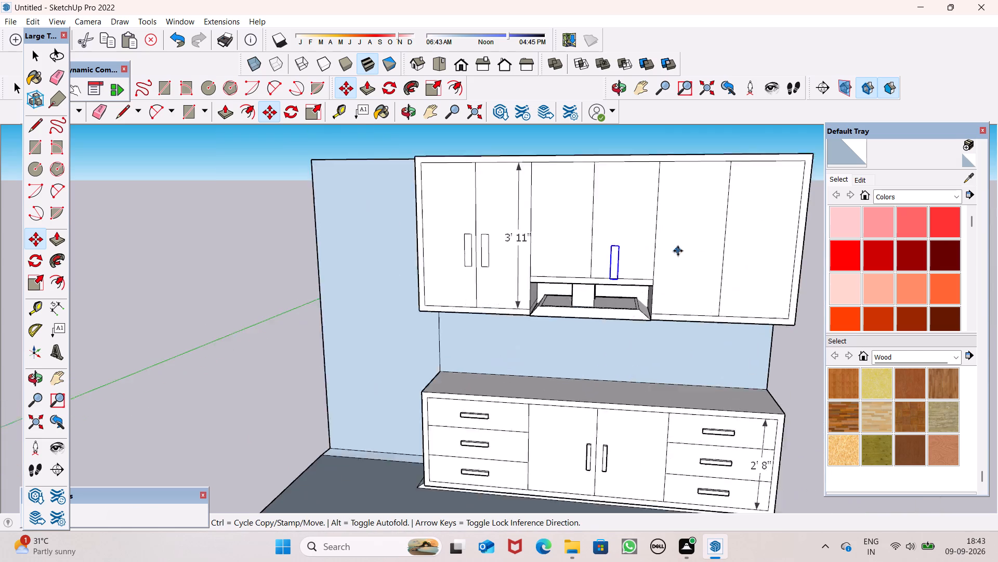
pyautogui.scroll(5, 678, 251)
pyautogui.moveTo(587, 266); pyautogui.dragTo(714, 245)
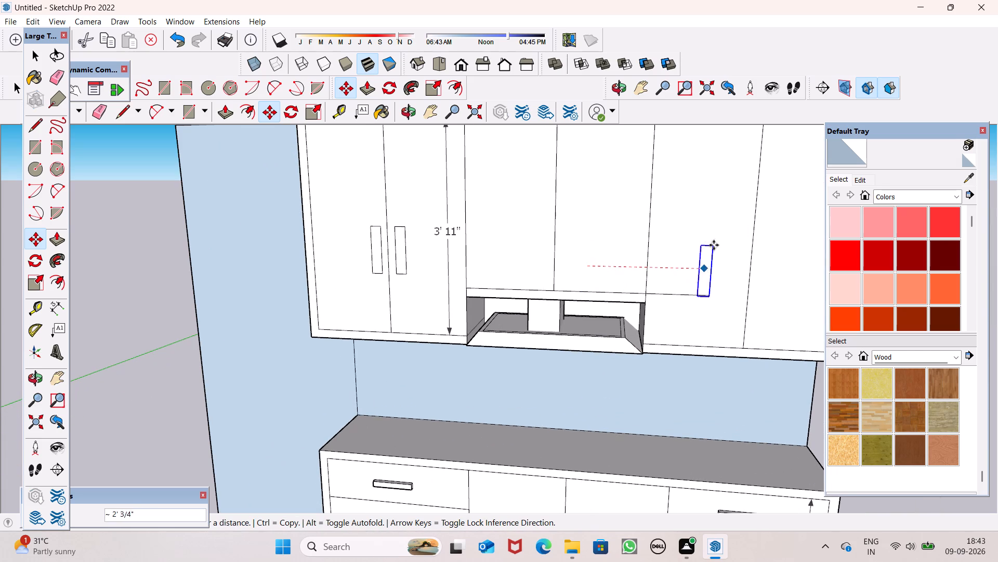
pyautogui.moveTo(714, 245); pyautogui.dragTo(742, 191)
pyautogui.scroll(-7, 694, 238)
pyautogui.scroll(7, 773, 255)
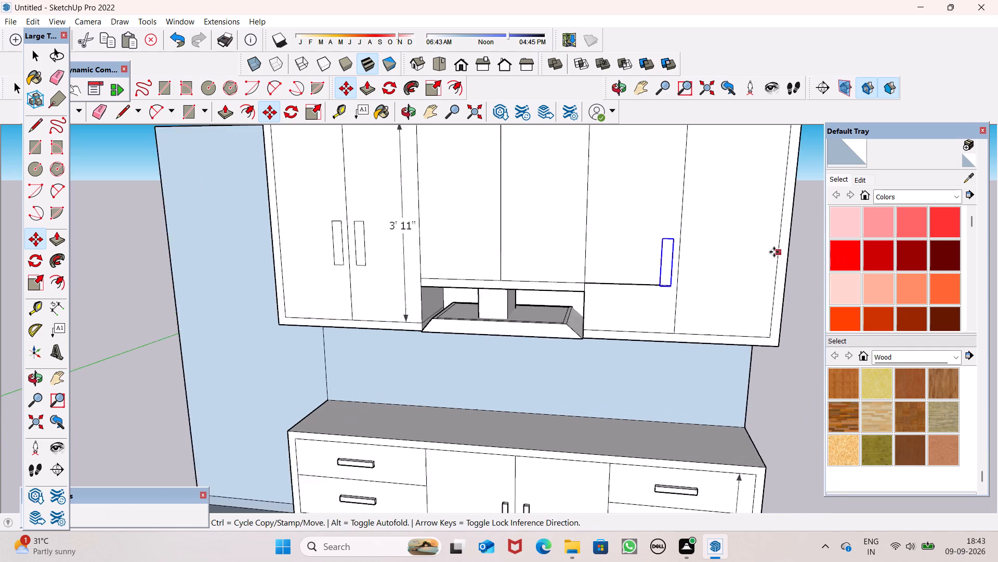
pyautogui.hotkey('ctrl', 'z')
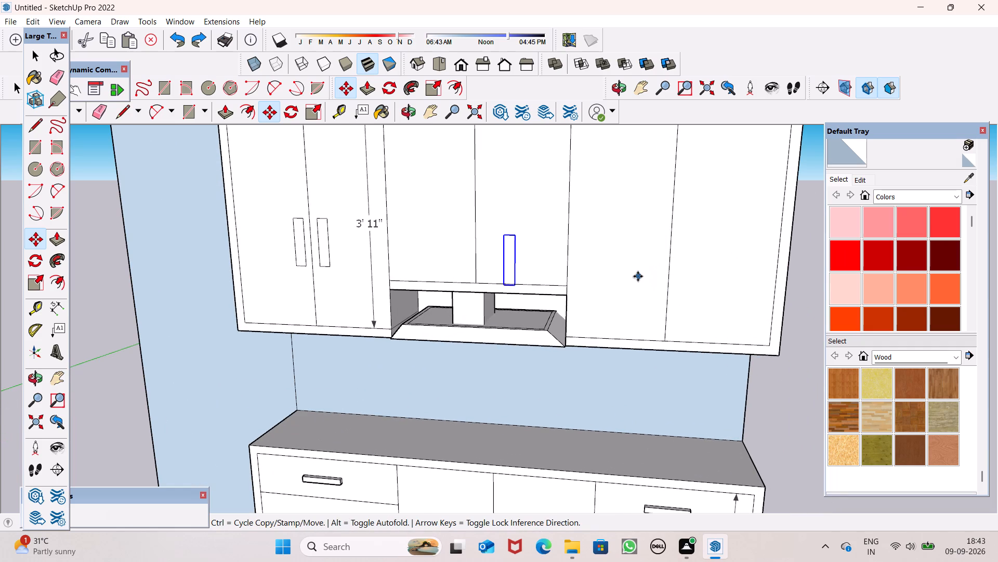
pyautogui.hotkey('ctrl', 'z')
# Copy the handle rectangle onto both doors of the rightmost upper cabinet, one each side of the divider, about 4 3/8" apart.
pyautogui.doubleClick(323, 250)
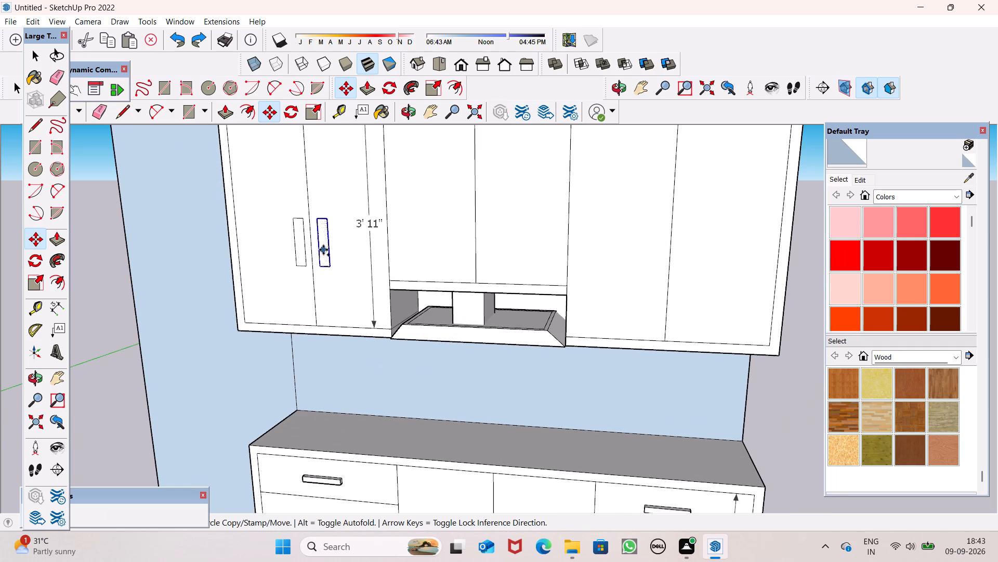
pyautogui.press(',')
pyautogui.press('Return')
pyautogui.press('BackSpace')
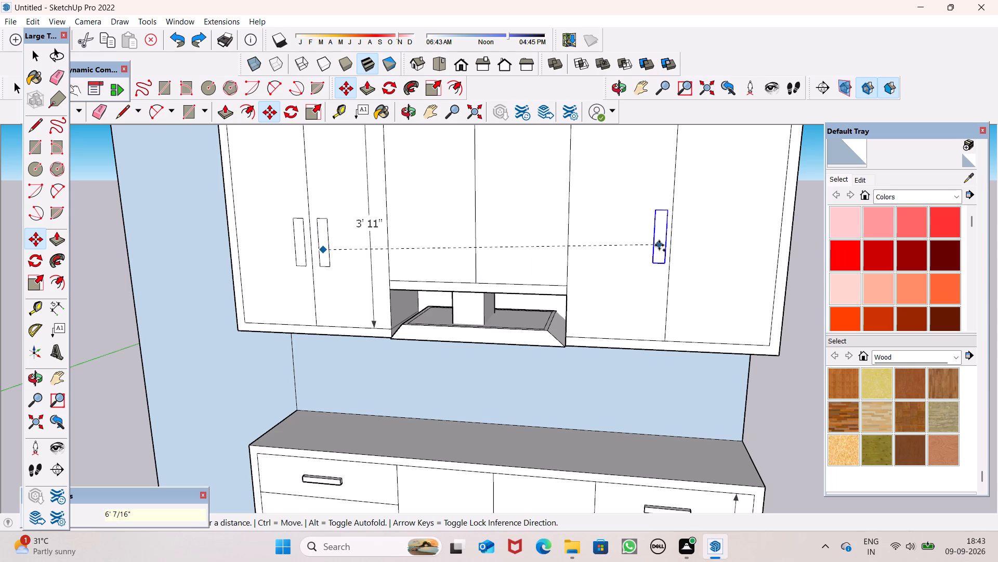
pyautogui.click(659, 247)
pyautogui.keyDown('ctrl'); pyautogui.moveTo(661, 247); pyautogui.dragTo(681, 244); pyautogui.keyUp('ctrl')
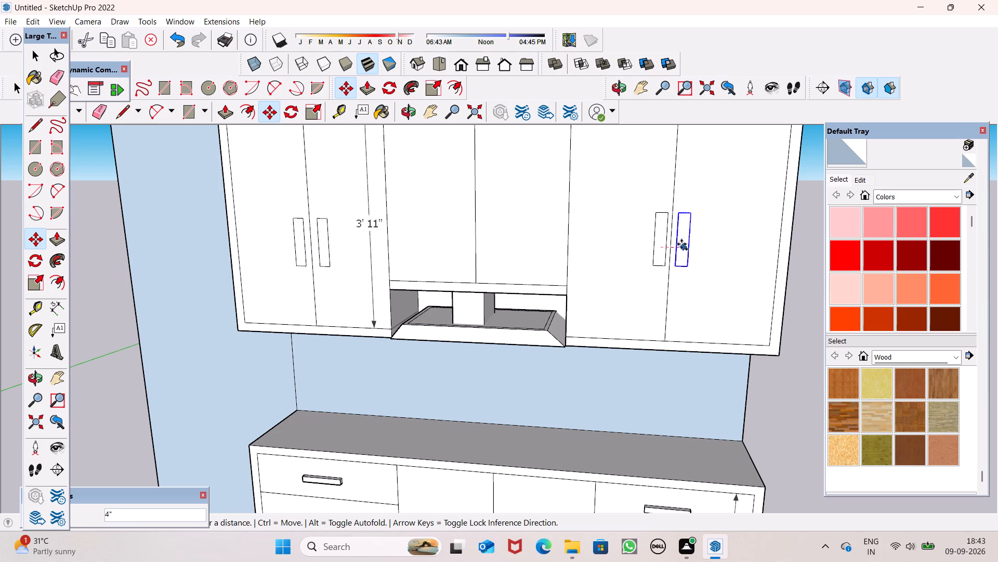
pyautogui.keyDown('ctrl'); pyautogui.moveTo(681, 244); pyautogui.dragTo(684, 242); pyautogui.keyUp('ctrl')
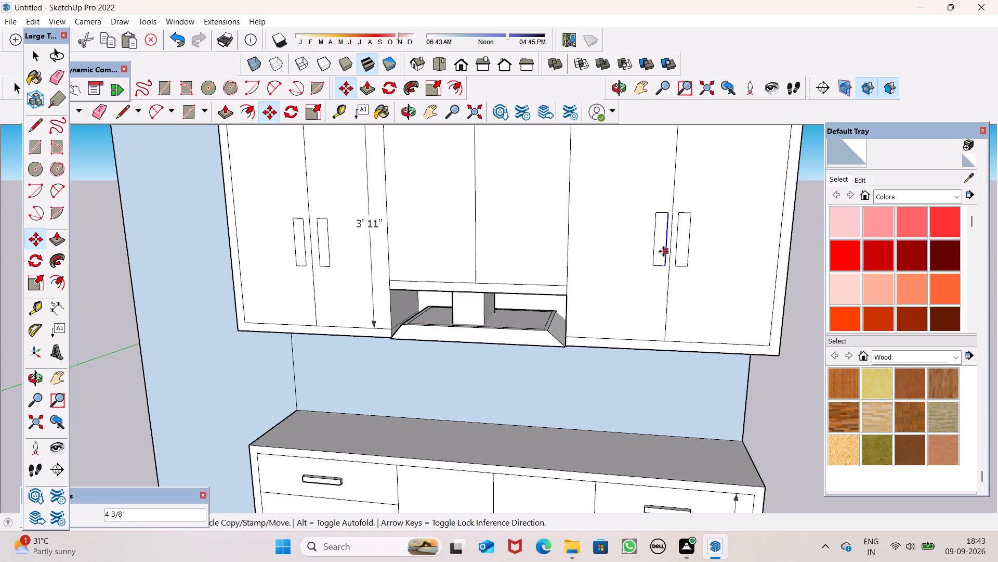
# Copy a handle rectangle onto both upper doors above the hood, one each side of the divider, about 5 1/8" apart.
pyautogui.moveTo(661, 251); pyautogui.dragTo(466, 214)
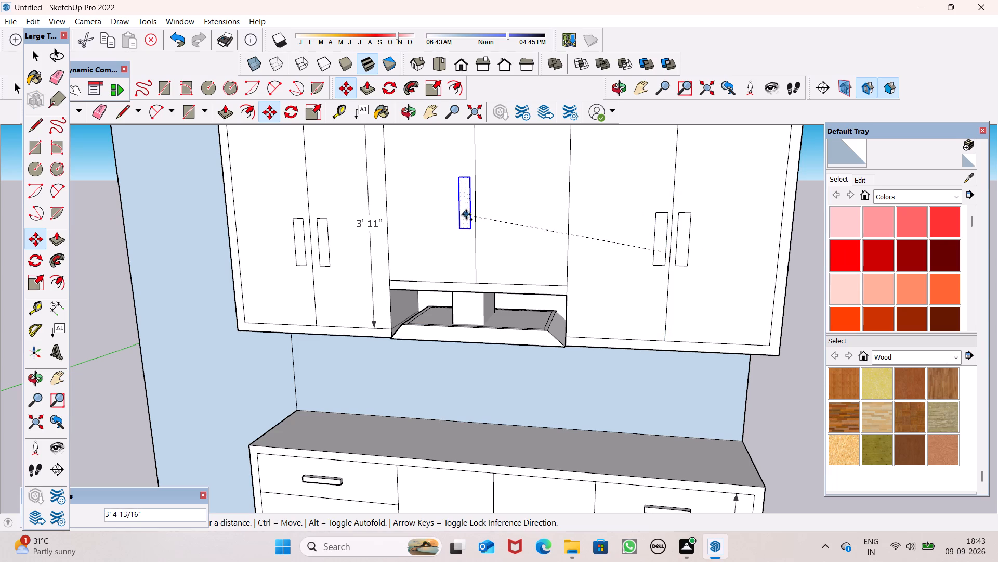
pyautogui.moveTo(466, 214); pyautogui.dragTo(465, 214)
pyautogui.keyDown('ctrl'); pyautogui.moveTo(464, 213); pyautogui.dragTo(488, 212); pyautogui.keyUp('ctrl')
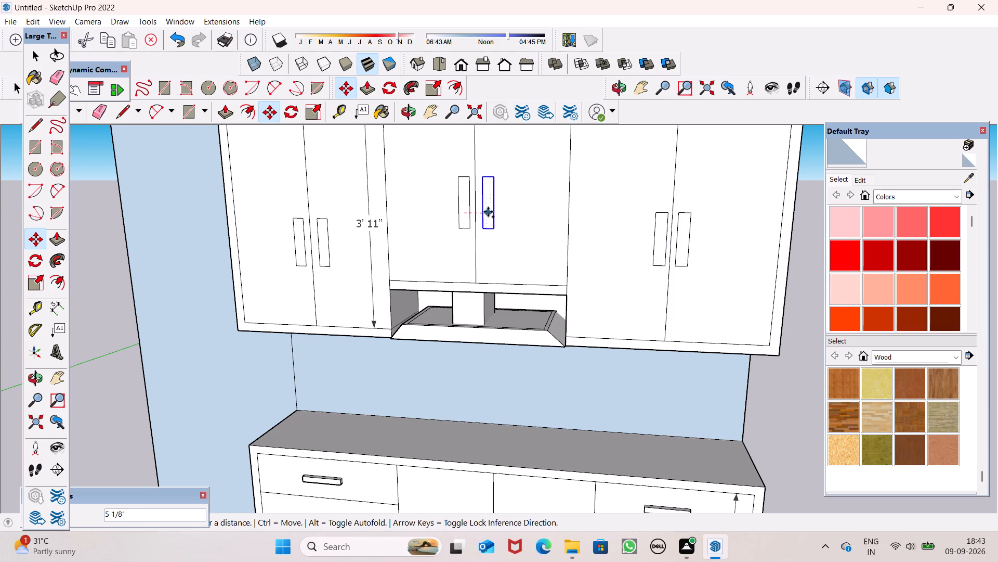
pyautogui.keyDown('ctrl'); pyautogui.moveTo(488, 212); pyautogui.dragTo(488, 211); pyautogui.keyUp('ctrl')
pyautogui.press('space')
# Extrude both vertical handle rectangles on the upper doors above the hood outward by 1".
pyautogui.scroll(-7, 606, 225)
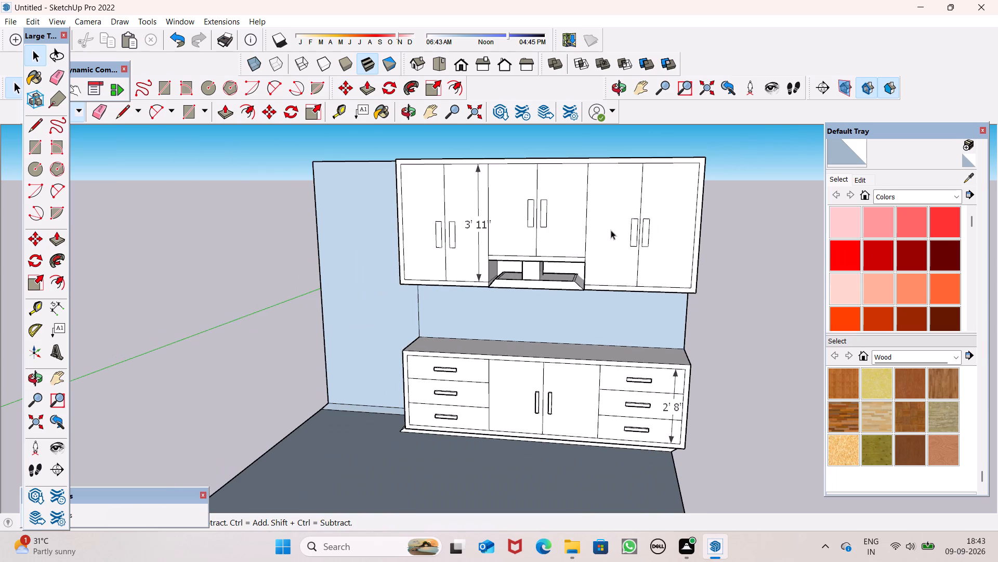
pyautogui.click(232, 119)
pyautogui.scroll(5, 549, 230)
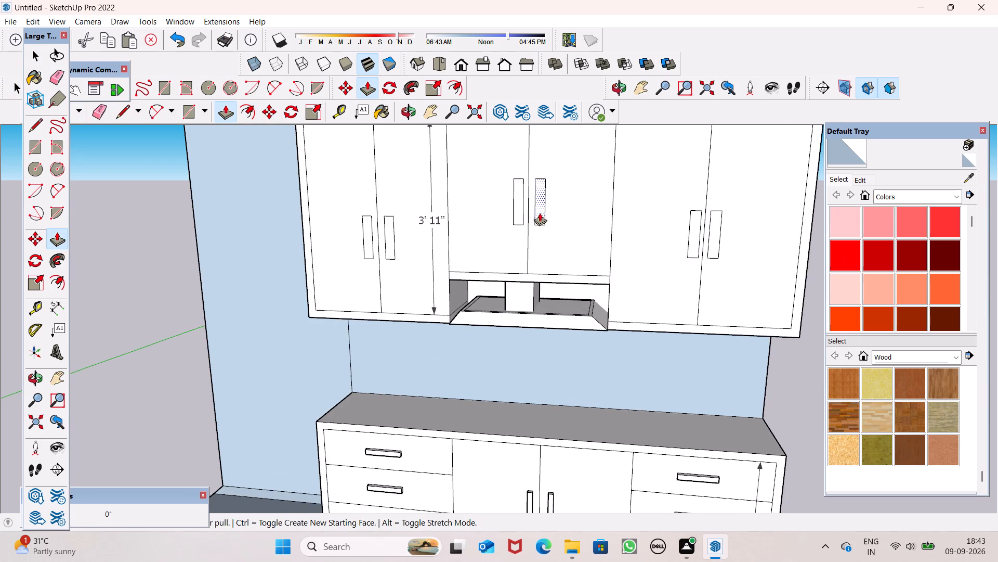
pyautogui.moveTo(539, 212); pyautogui.dragTo(537, 218)
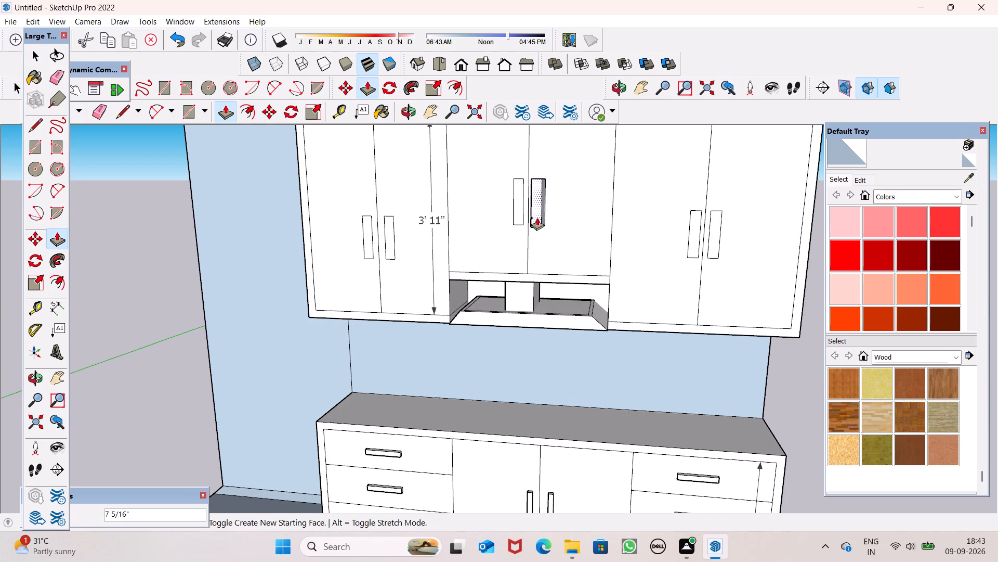
pyautogui.moveTo(537, 218); pyautogui.dragTo(537, 218)
pyautogui.press('1')
pyautogui.hotkey('shift', '"')
pyautogui.press('Return')
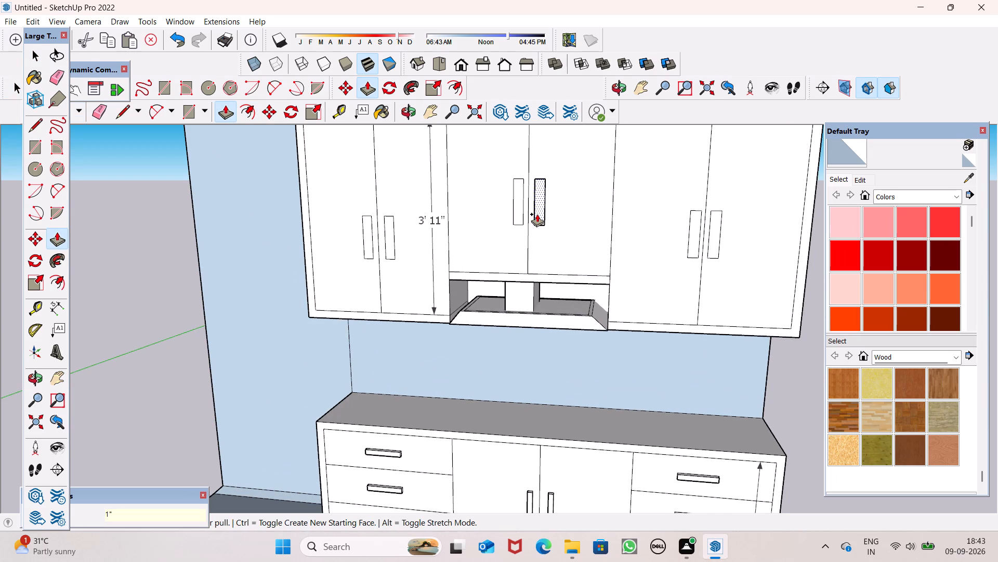
pyautogui.scroll(-2, 537, 204)
pyautogui.moveTo(537, 204); pyautogui.dragTo(562, 337, button='middle')
pyautogui.scroll(4, 536, 234)
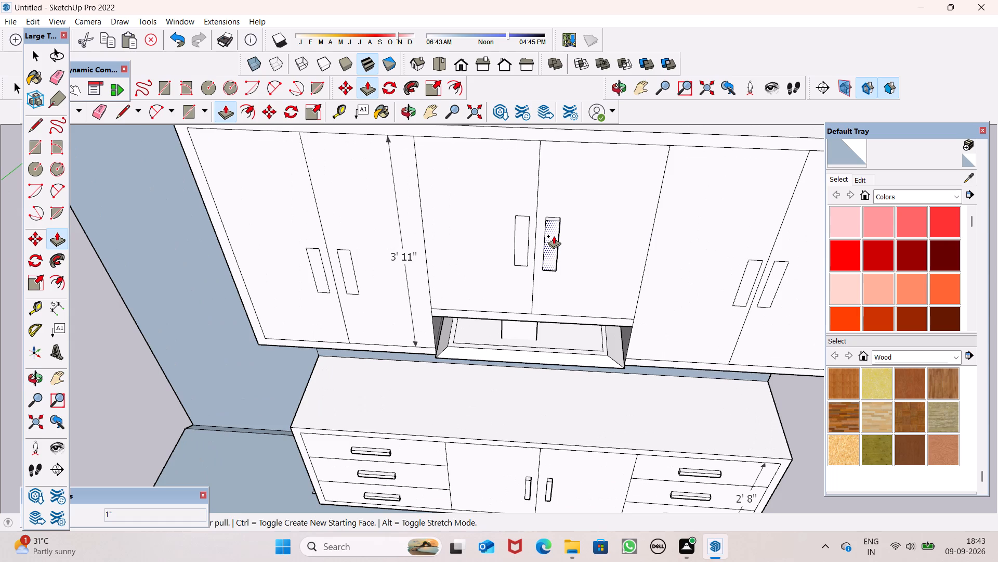
pyautogui.moveTo(553, 236); pyautogui.dragTo(522, 237)
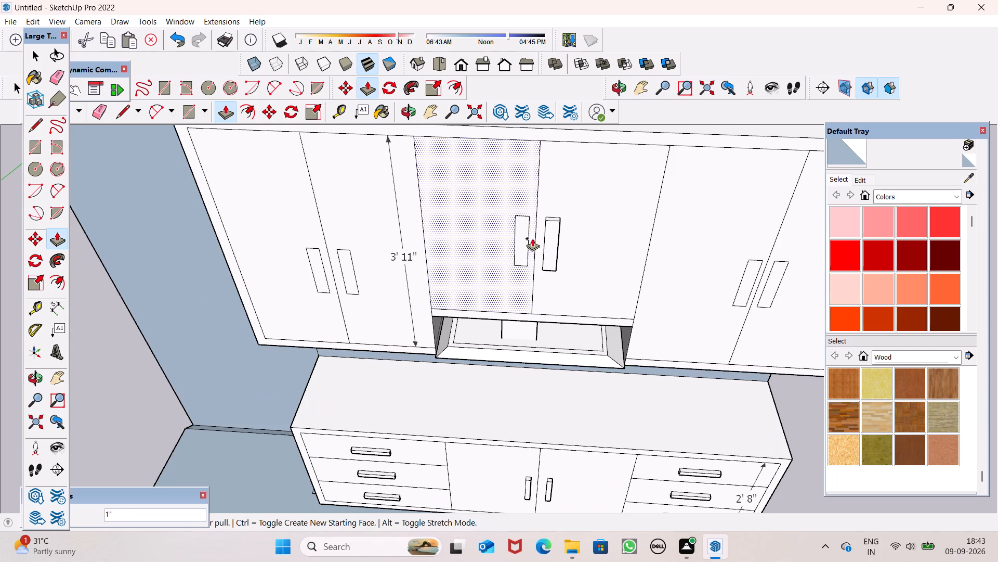
pyautogui.moveTo(523, 244); pyautogui.dragTo(547, 249)
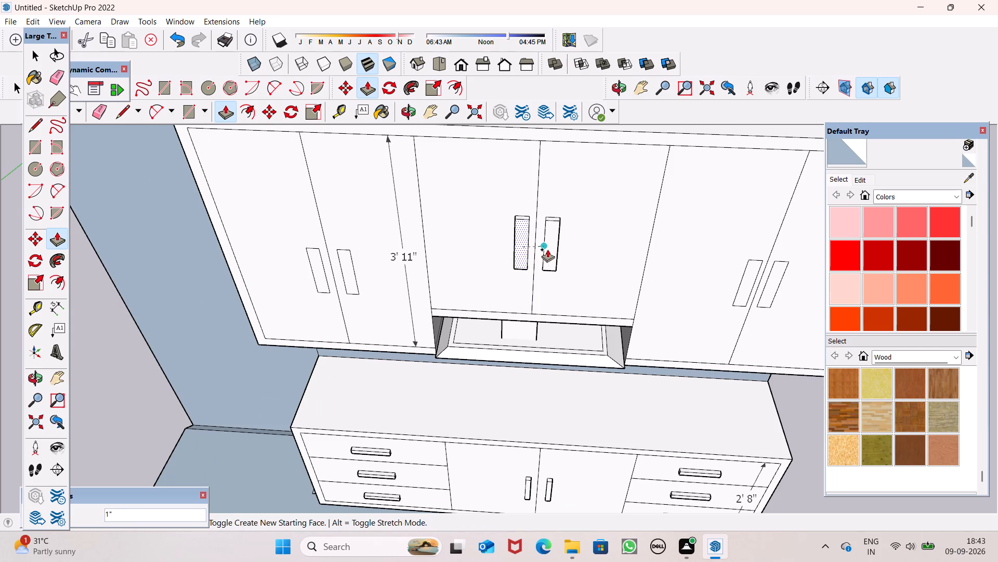
pyautogui.moveTo(547, 249); pyautogui.dragTo(553, 249)
# Extrude both handle rectangles on the leftmost upper cabinet doors outward by 1", level with the handles above the hood.
pyautogui.moveTo(350, 269); pyautogui.dragTo(518, 254)
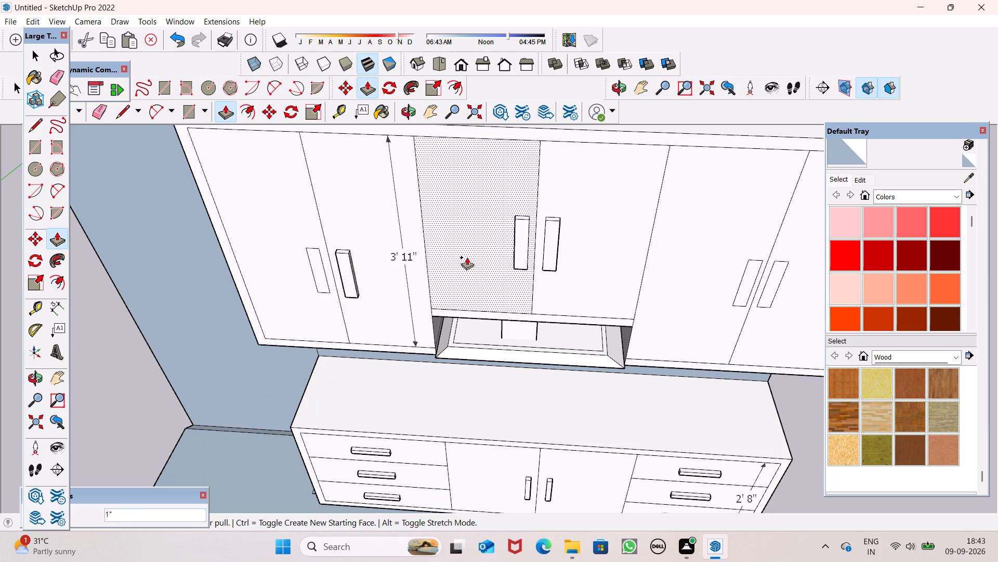
pyautogui.moveTo(323, 270); pyautogui.dragTo(344, 276)
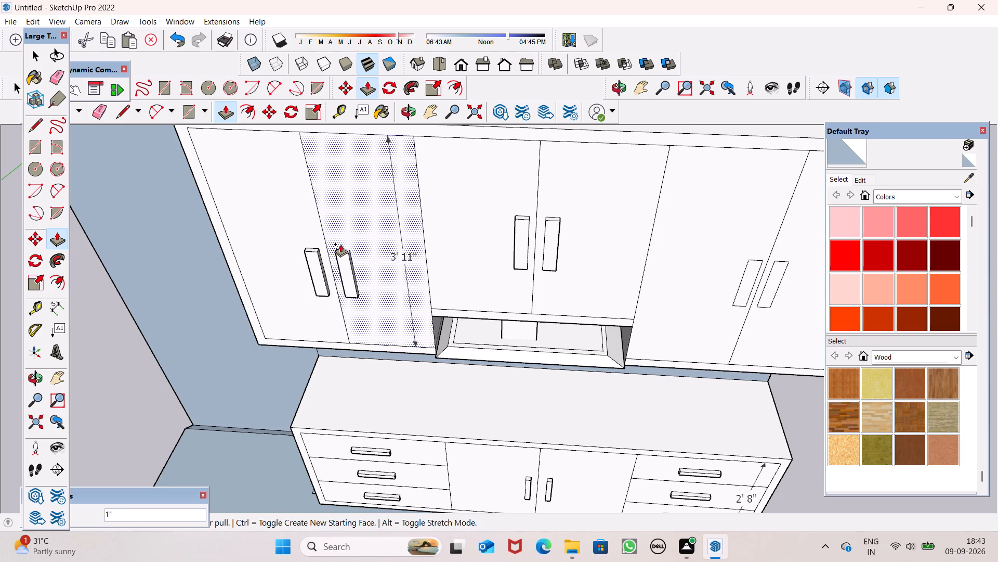
# Extrude both handle rectangles on the rightmost upper cabinet doors outward by 1", level with the finished handles.
pyautogui.scroll(-13, 340, 244)
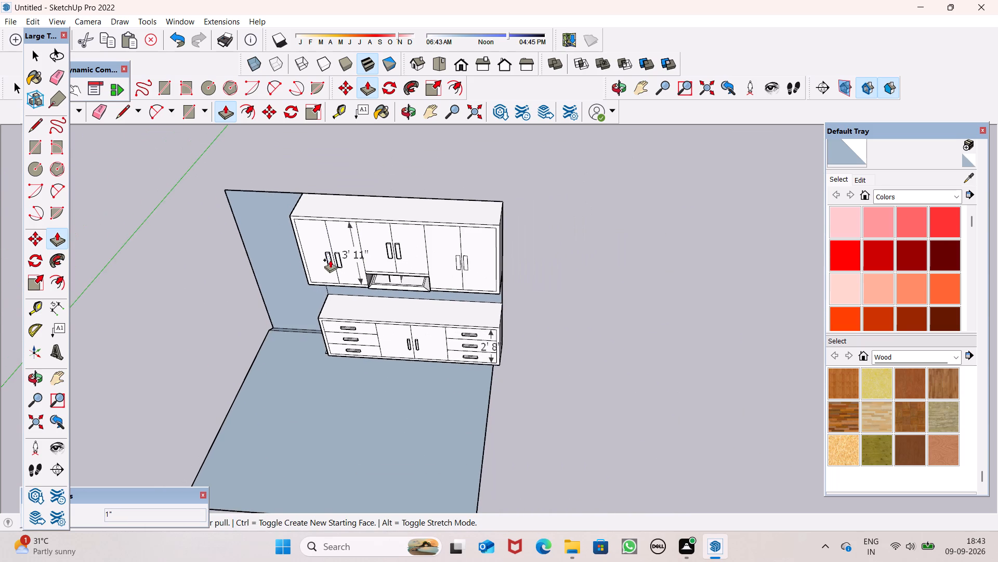
pyautogui.scroll(-3, 329, 260)
pyautogui.scroll(14, 382, 275)
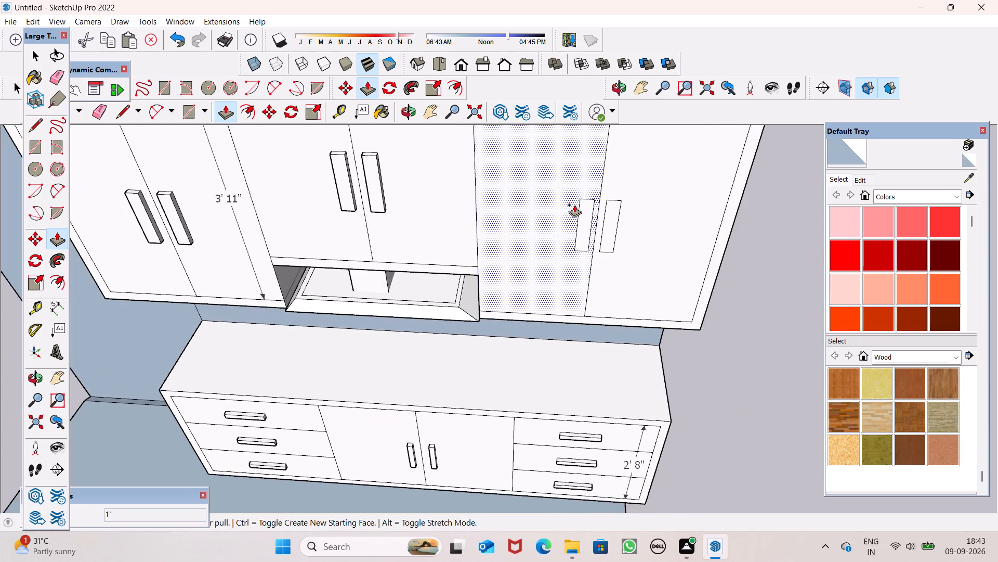
pyautogui.scroll(2, 565, 200)
pyautogui.moveTo(590, 230); pyautogui.dragTo(365, 202)
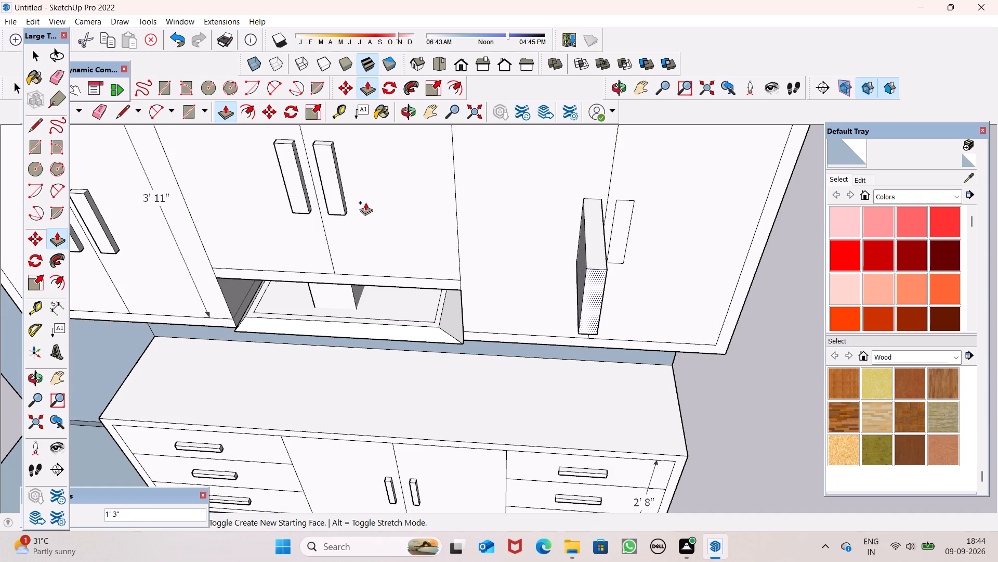
pyautogui.moveTo(365, 202); pyautogui.dragTo(342, 202)
pyautogui.moveTo(623, 237); pyautogui.dragTo(580, 240)
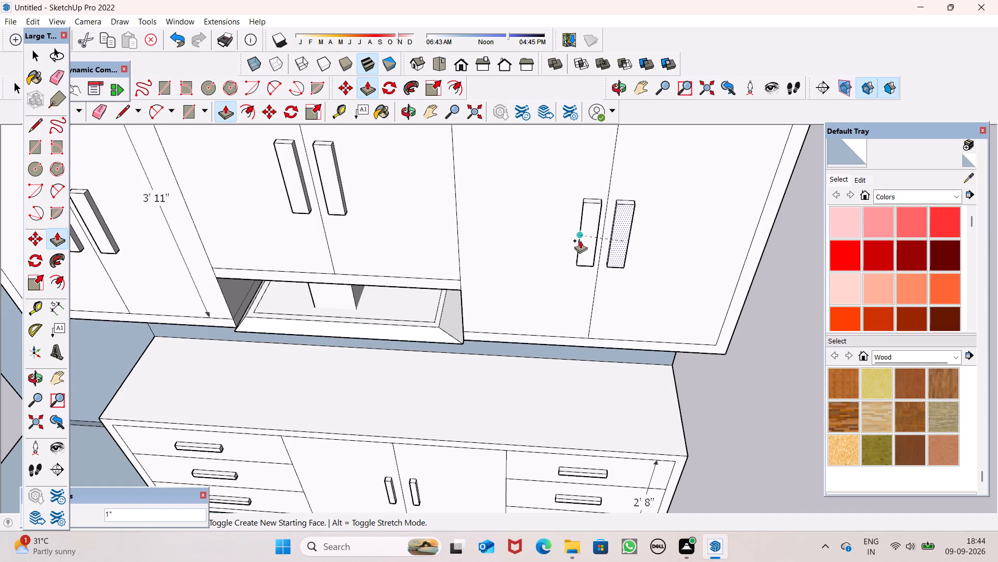
pyautogui.moveTo(580, 240); pyautogui.dragTo(343, 199)
pyautogui.scroll(-3, 536, 167)
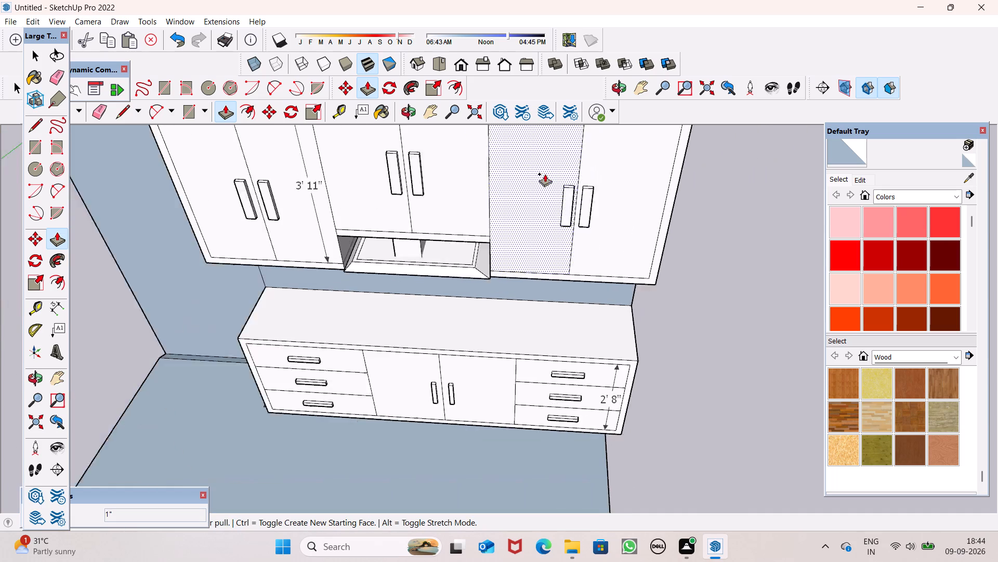
pyautogui.scroll(-10, 545, 174)
pyautogui.press('space')
# Review the whole kitchen from the front and both sides, checking the handles, cabinets and hood.
pyautogui.scroll(9, 603, 334)
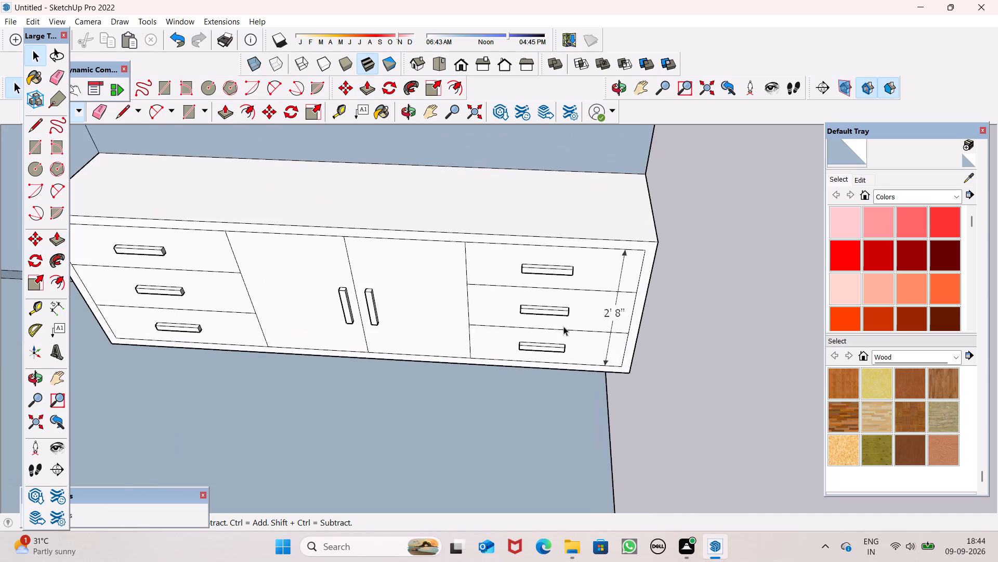
pyautogui.scroll(-12, 575, 283)
pyautogui.moveTo(589, 312); pyautogui.dragTo(599, 193, button='middle')
pyautogui.scroll(-3, 598, 195)
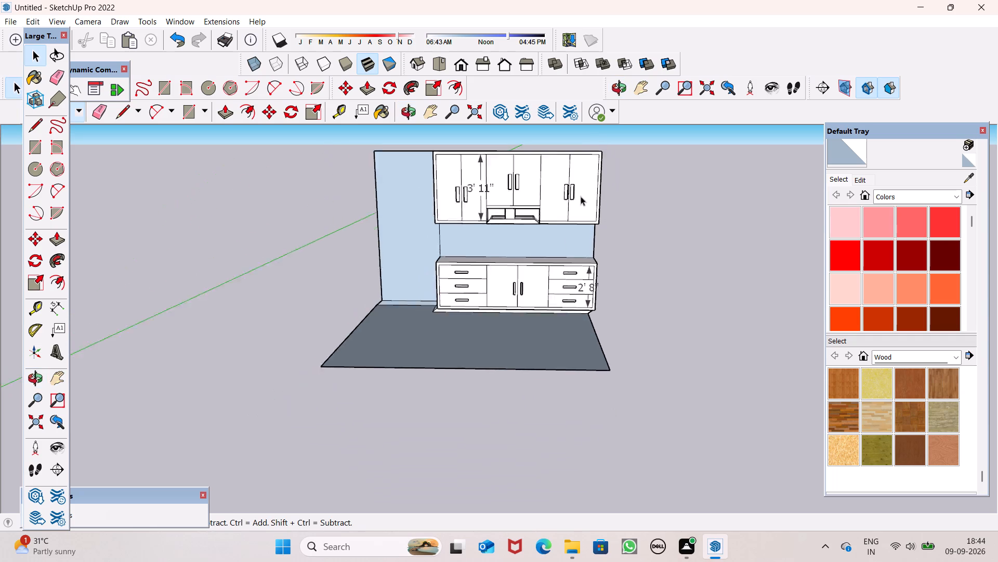
pyautogui.scroll(4, 559, 191)
pyautogui.scroll(-4, 545, 187)
pyautogui.scroll(4, 485, 184)
pyautogui.scroll(-1, 546, 199)
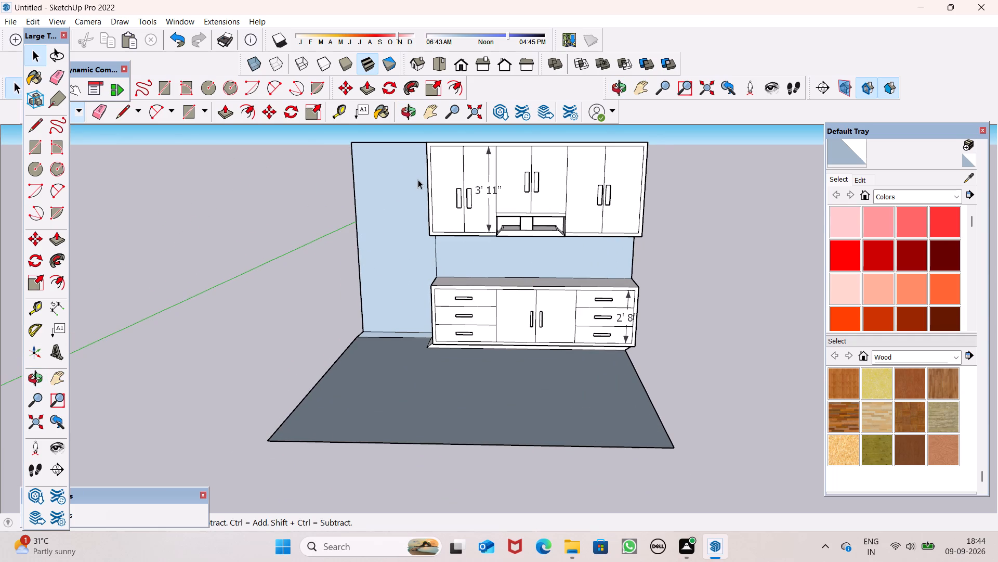
pyautogui.moveTo(418, 180); pyautogui.dragTo(705, 232, button='middle')
pyautogui.scroll(2, 418, 178)
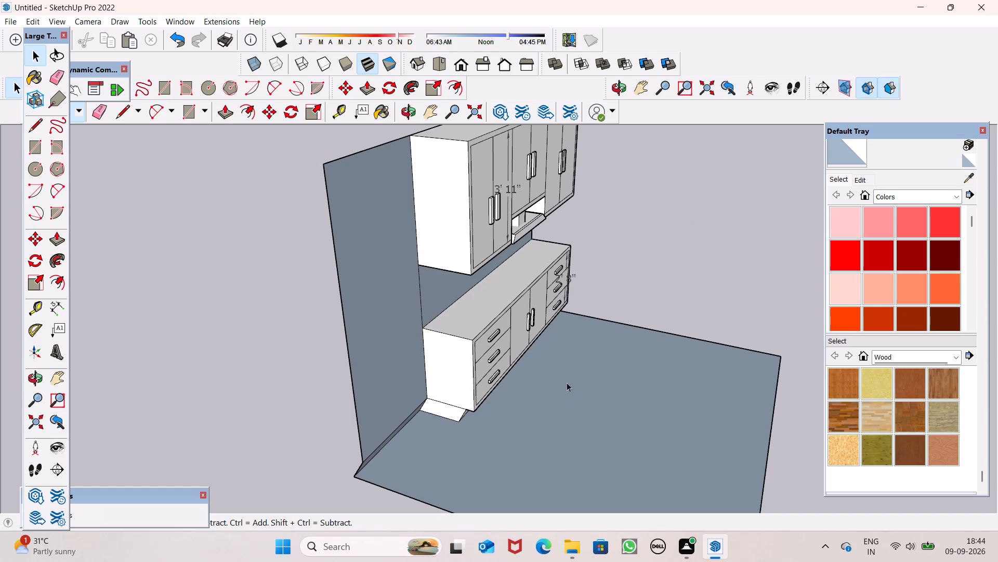
pyautogui.moveTo(553, 382); pyautogui.dragTo(231, 251, button='middle')
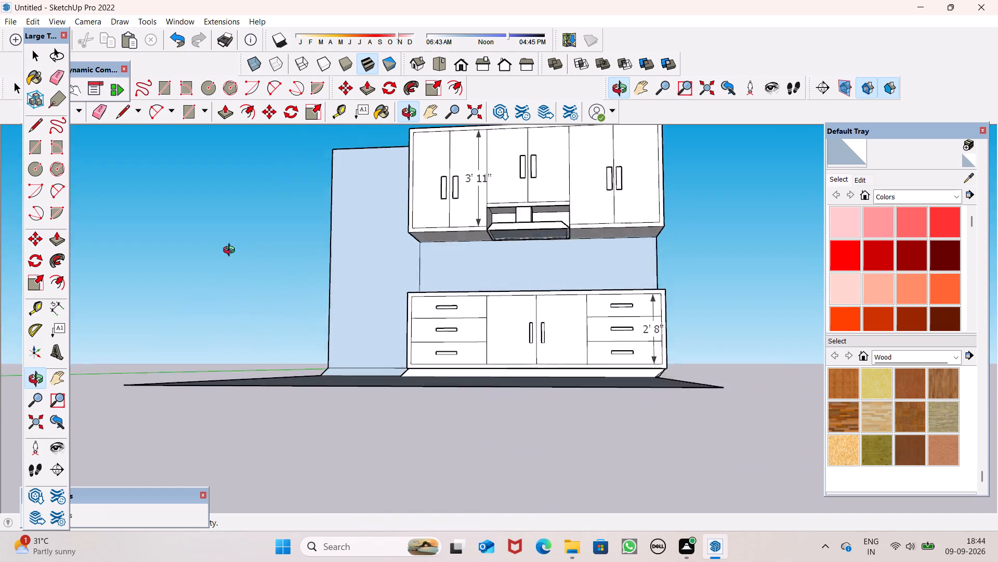
pyautogui.moveTo(231, 251); pyautogui.dragTo(5, 276, button='middle')
pyautogui.scroll(2, 677, 456)
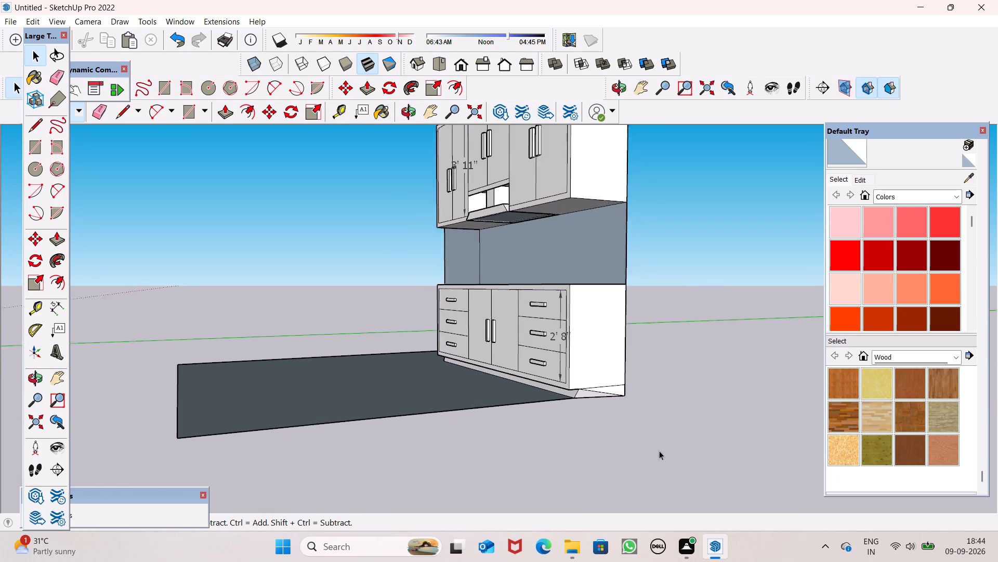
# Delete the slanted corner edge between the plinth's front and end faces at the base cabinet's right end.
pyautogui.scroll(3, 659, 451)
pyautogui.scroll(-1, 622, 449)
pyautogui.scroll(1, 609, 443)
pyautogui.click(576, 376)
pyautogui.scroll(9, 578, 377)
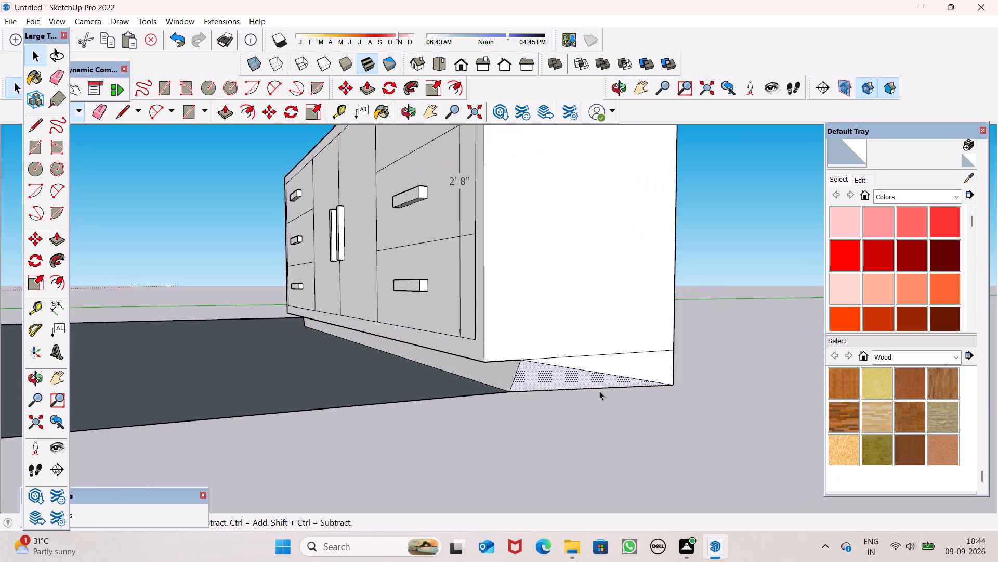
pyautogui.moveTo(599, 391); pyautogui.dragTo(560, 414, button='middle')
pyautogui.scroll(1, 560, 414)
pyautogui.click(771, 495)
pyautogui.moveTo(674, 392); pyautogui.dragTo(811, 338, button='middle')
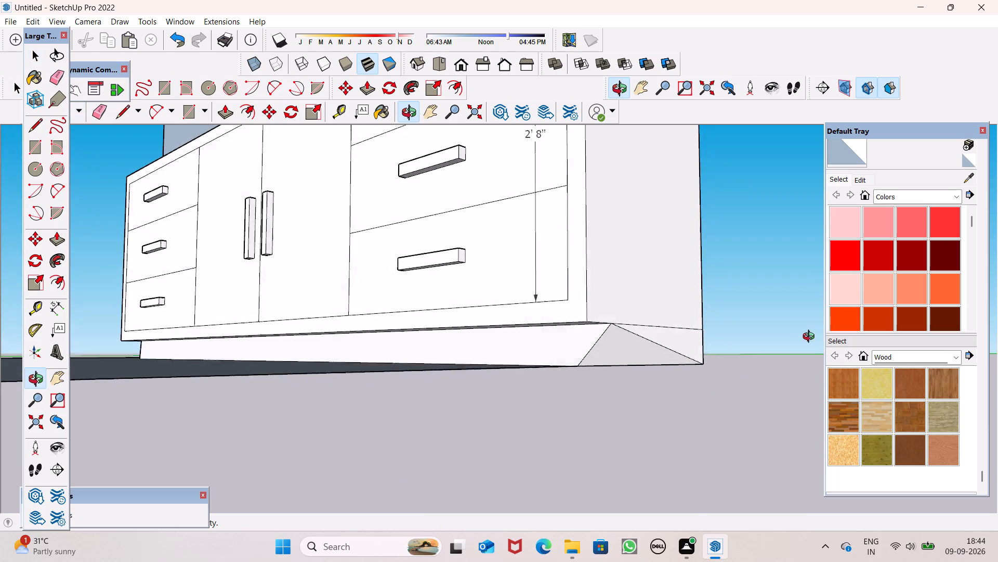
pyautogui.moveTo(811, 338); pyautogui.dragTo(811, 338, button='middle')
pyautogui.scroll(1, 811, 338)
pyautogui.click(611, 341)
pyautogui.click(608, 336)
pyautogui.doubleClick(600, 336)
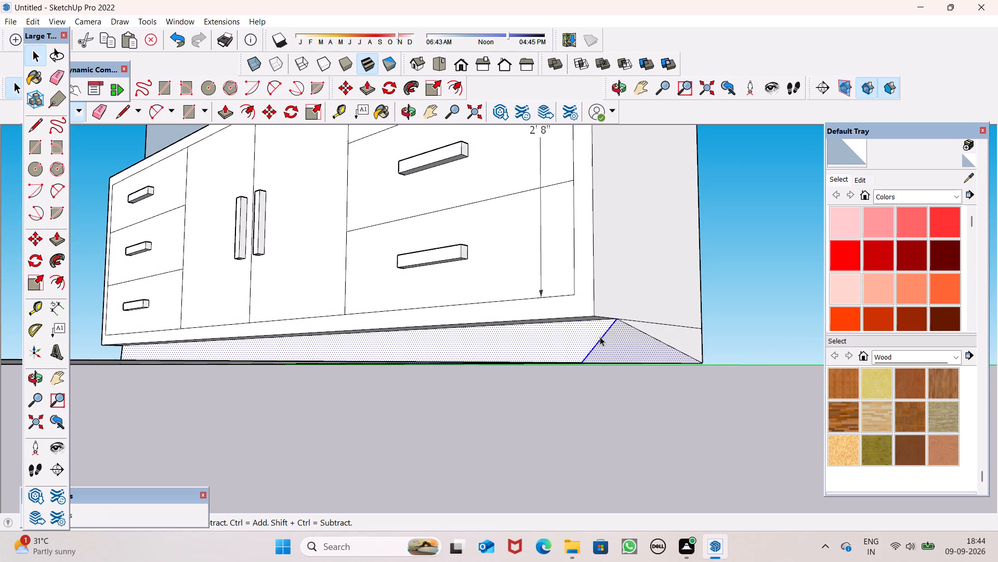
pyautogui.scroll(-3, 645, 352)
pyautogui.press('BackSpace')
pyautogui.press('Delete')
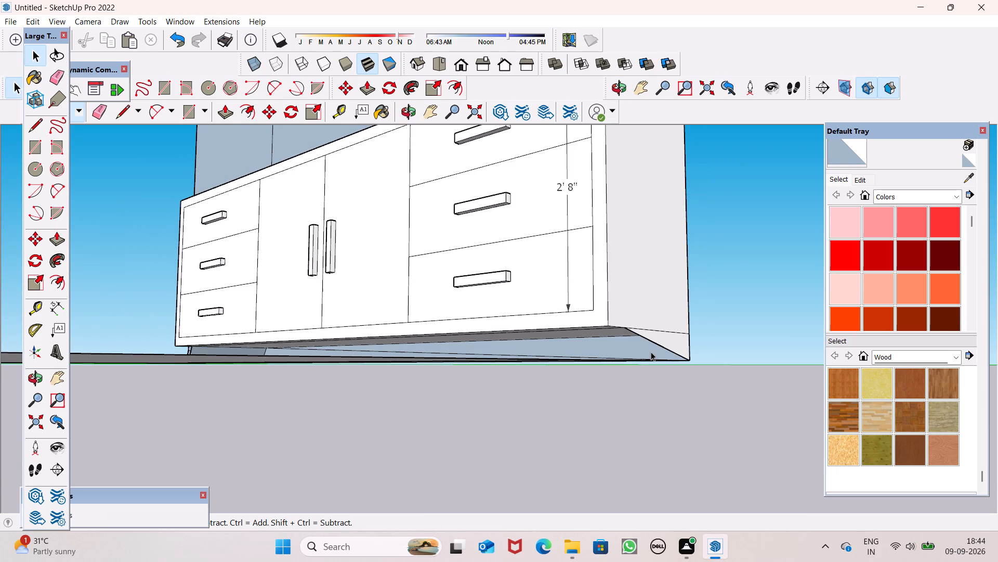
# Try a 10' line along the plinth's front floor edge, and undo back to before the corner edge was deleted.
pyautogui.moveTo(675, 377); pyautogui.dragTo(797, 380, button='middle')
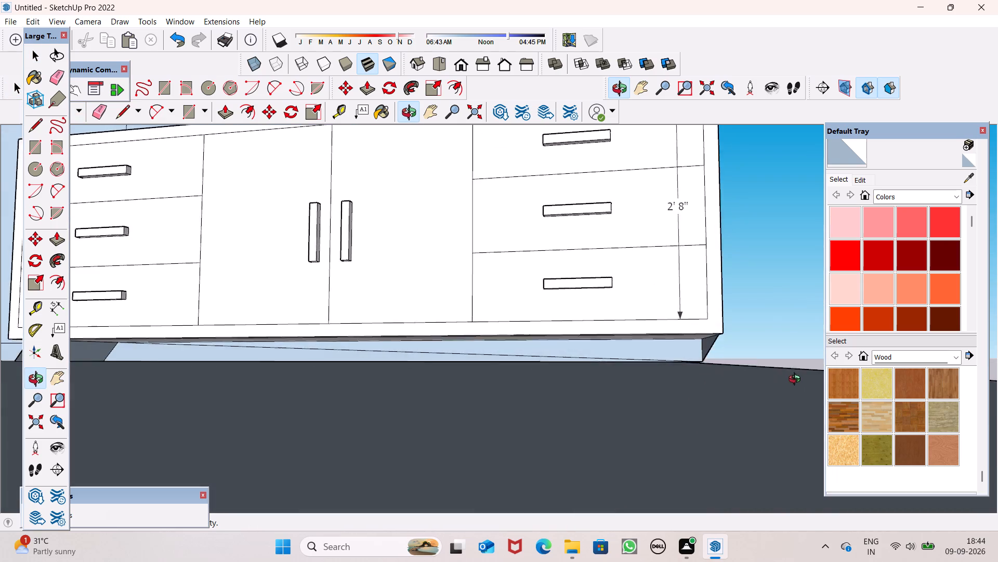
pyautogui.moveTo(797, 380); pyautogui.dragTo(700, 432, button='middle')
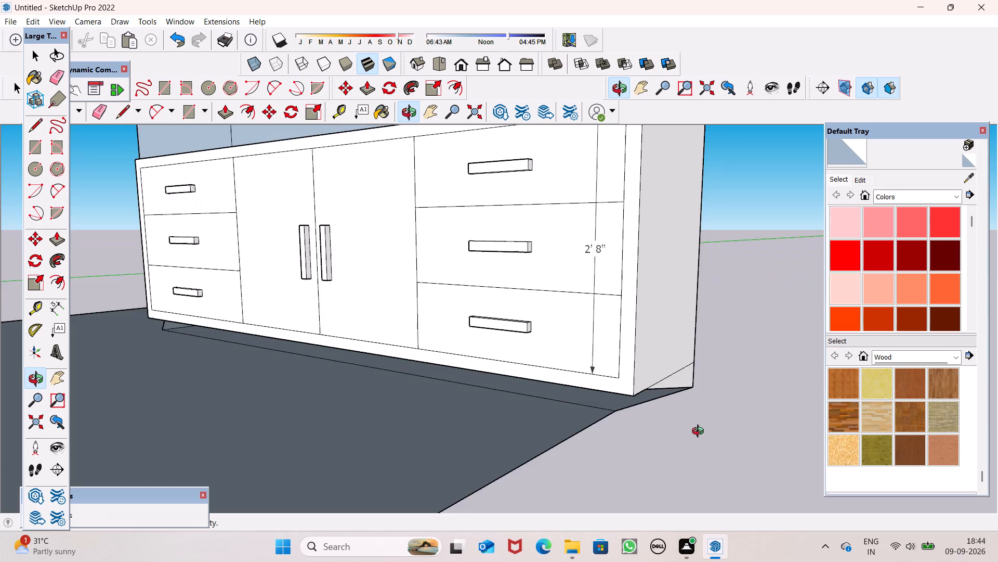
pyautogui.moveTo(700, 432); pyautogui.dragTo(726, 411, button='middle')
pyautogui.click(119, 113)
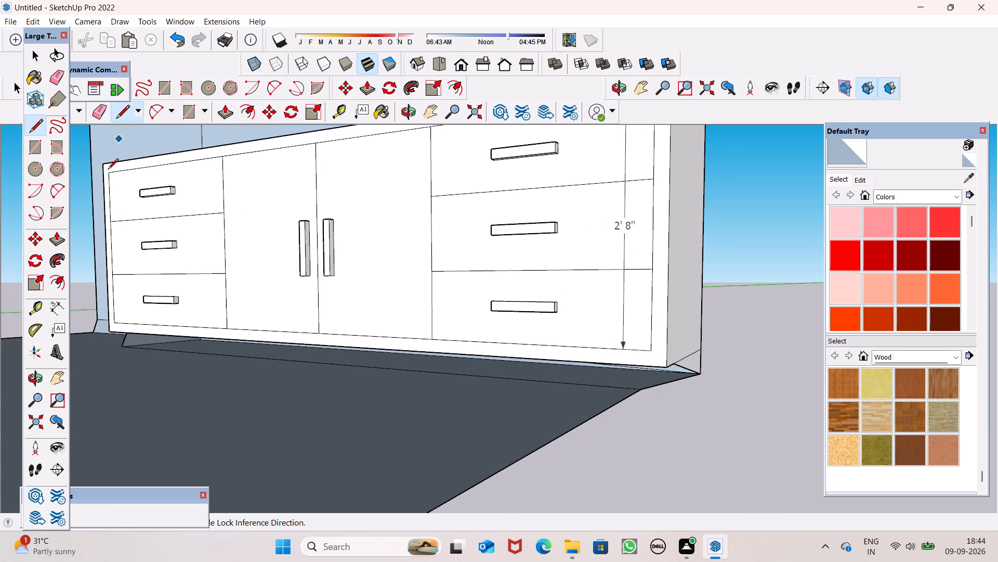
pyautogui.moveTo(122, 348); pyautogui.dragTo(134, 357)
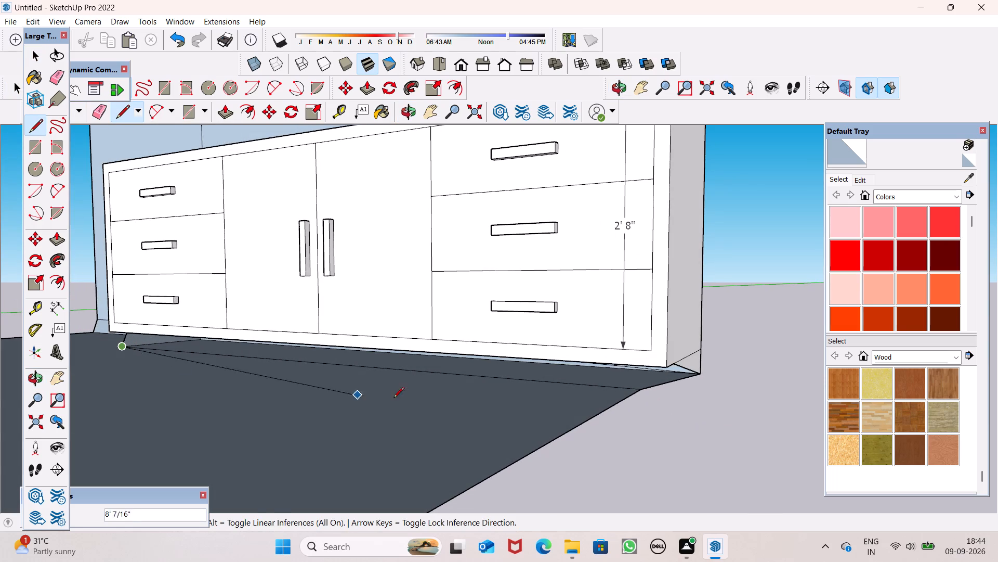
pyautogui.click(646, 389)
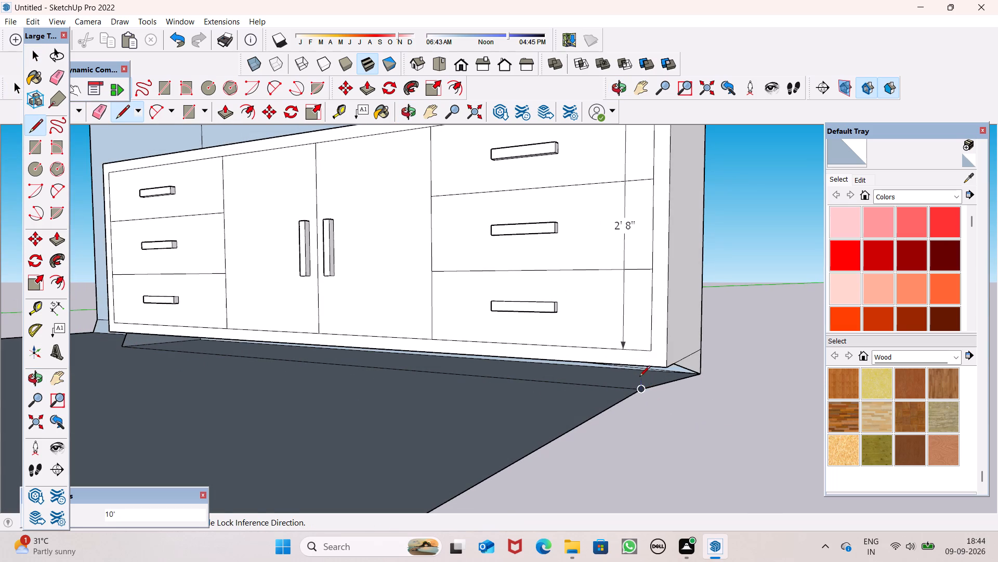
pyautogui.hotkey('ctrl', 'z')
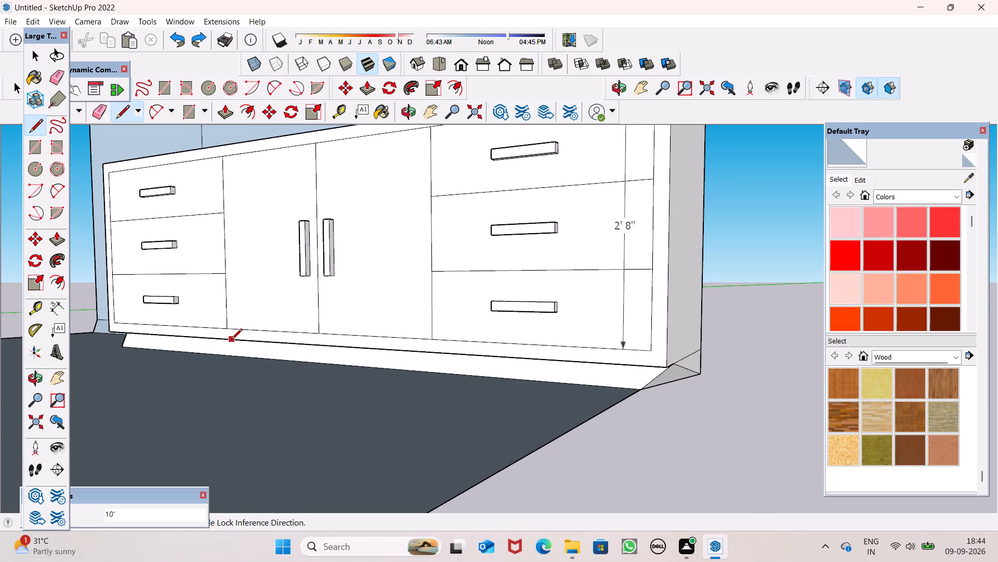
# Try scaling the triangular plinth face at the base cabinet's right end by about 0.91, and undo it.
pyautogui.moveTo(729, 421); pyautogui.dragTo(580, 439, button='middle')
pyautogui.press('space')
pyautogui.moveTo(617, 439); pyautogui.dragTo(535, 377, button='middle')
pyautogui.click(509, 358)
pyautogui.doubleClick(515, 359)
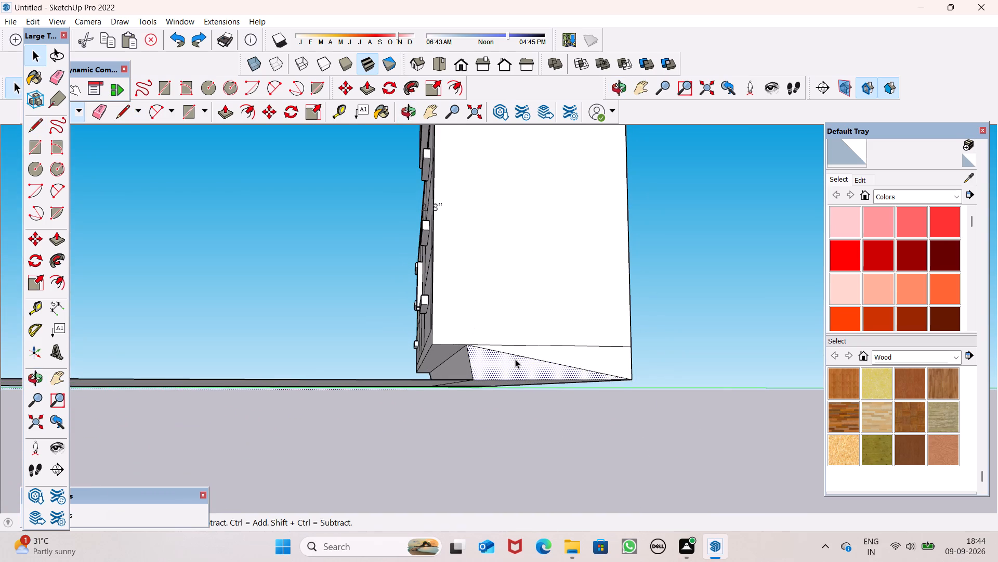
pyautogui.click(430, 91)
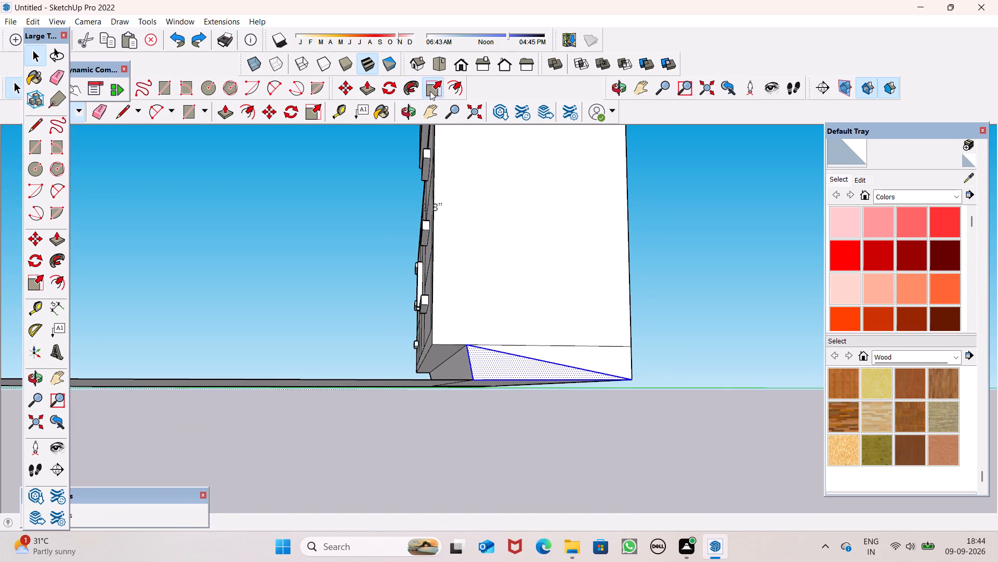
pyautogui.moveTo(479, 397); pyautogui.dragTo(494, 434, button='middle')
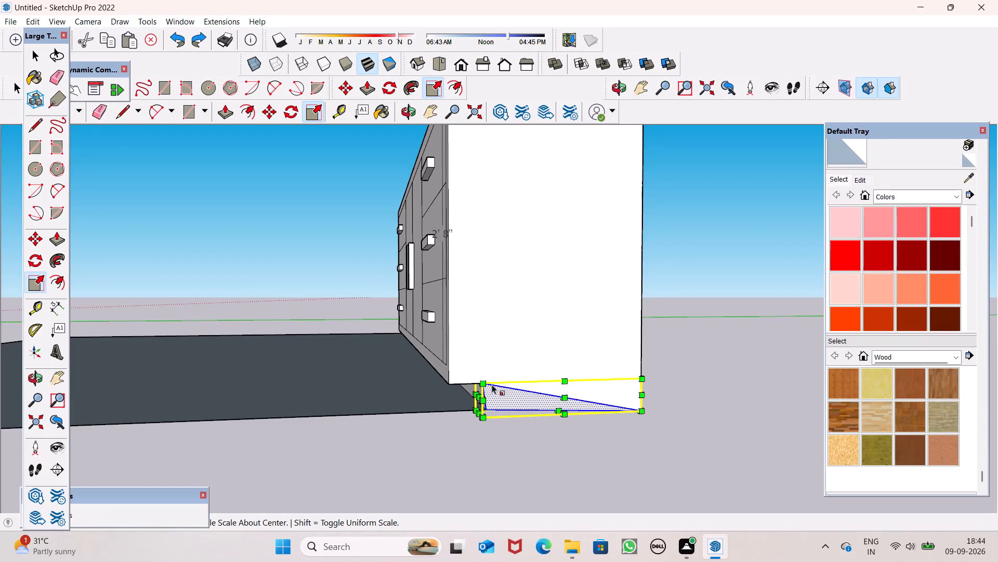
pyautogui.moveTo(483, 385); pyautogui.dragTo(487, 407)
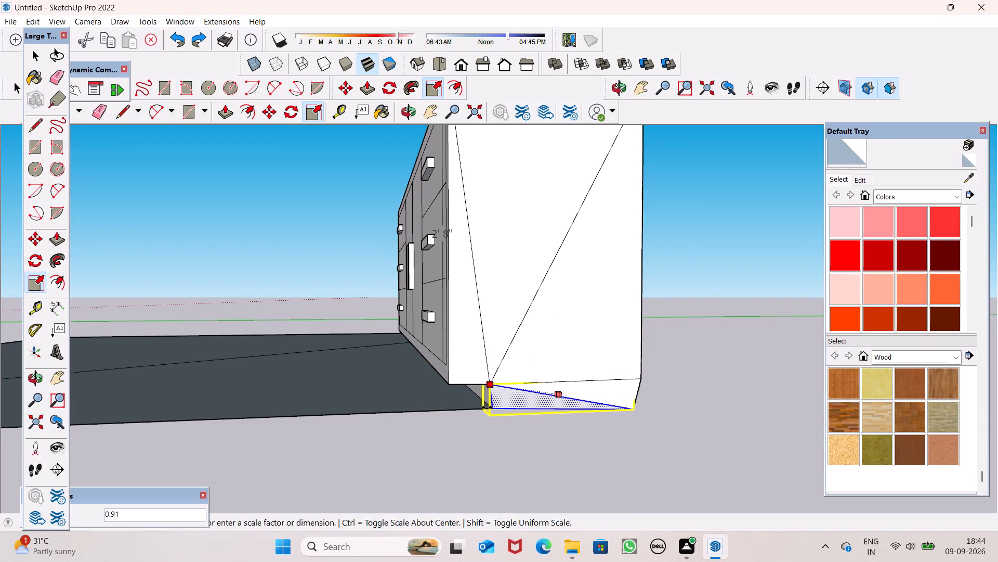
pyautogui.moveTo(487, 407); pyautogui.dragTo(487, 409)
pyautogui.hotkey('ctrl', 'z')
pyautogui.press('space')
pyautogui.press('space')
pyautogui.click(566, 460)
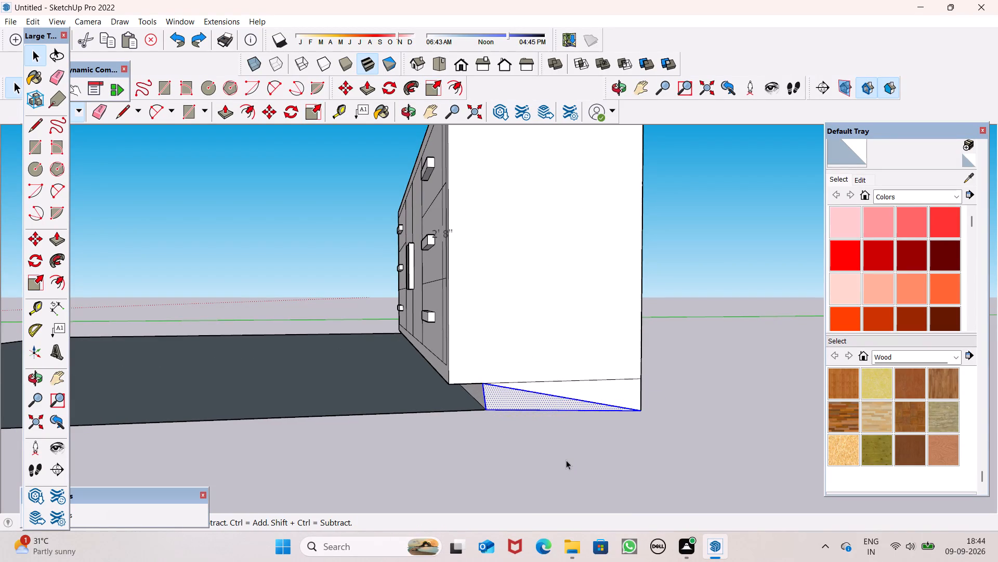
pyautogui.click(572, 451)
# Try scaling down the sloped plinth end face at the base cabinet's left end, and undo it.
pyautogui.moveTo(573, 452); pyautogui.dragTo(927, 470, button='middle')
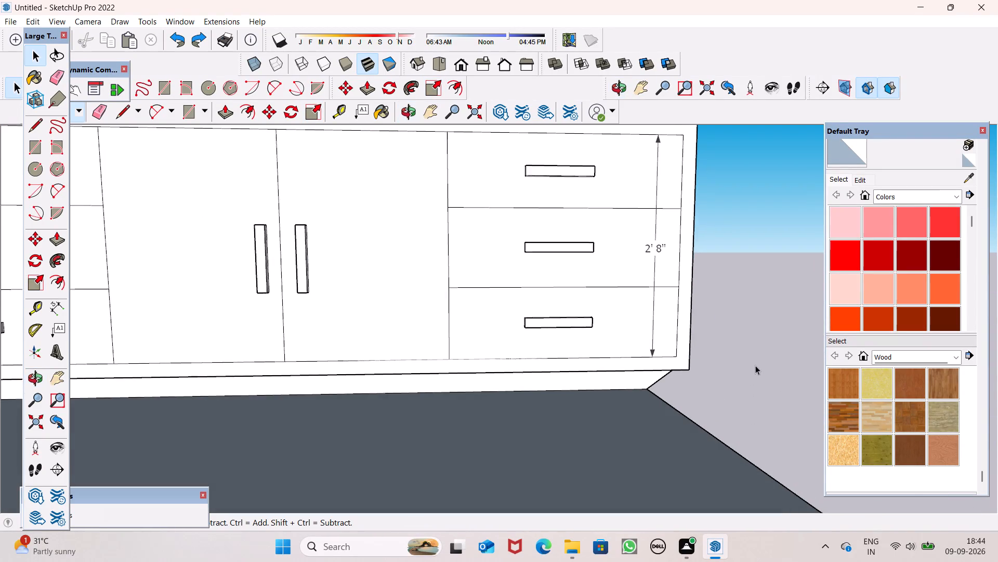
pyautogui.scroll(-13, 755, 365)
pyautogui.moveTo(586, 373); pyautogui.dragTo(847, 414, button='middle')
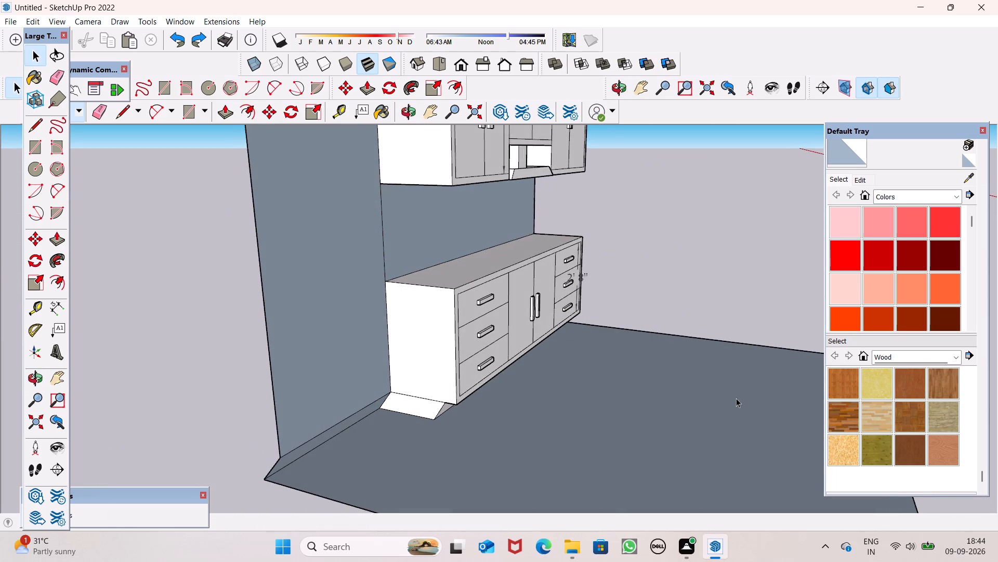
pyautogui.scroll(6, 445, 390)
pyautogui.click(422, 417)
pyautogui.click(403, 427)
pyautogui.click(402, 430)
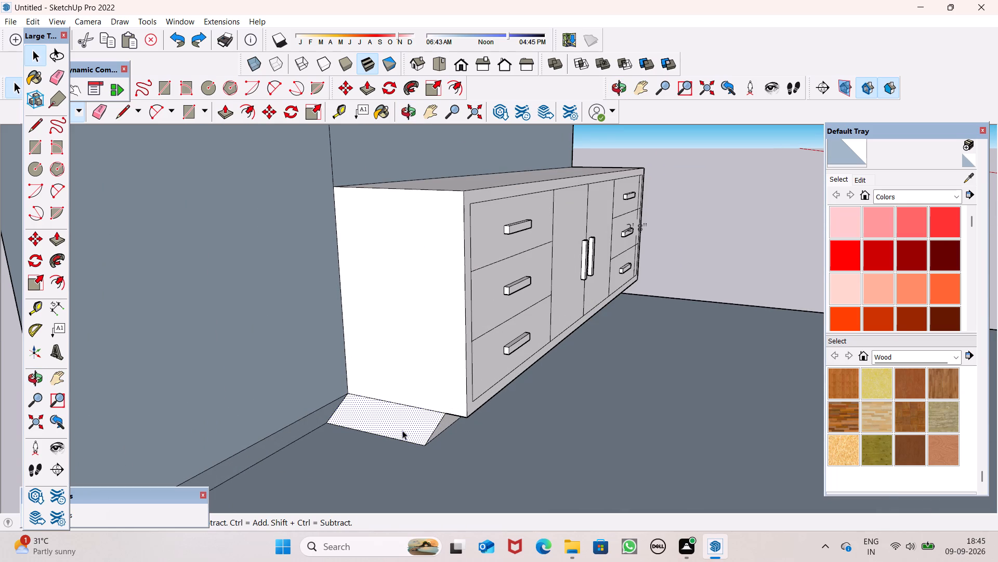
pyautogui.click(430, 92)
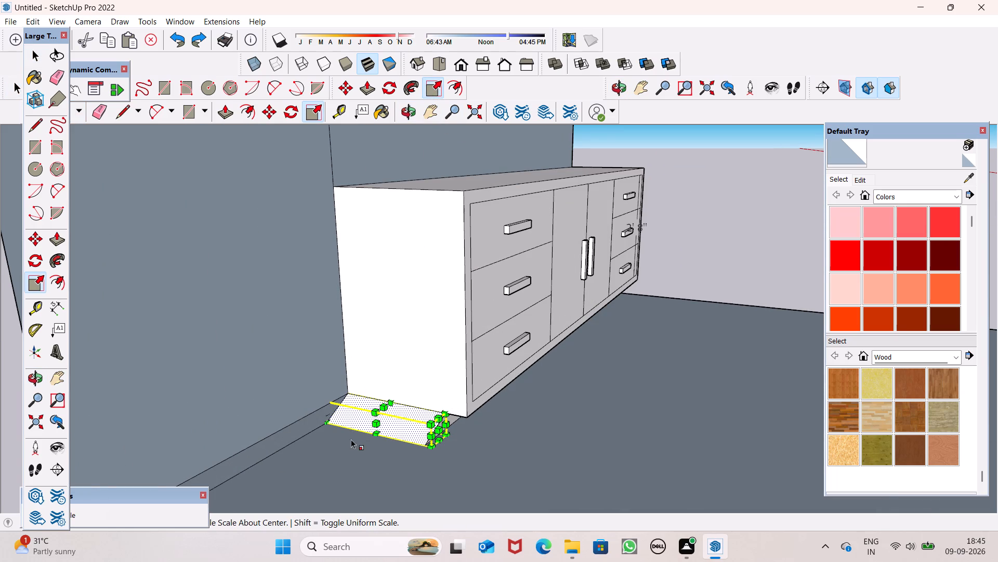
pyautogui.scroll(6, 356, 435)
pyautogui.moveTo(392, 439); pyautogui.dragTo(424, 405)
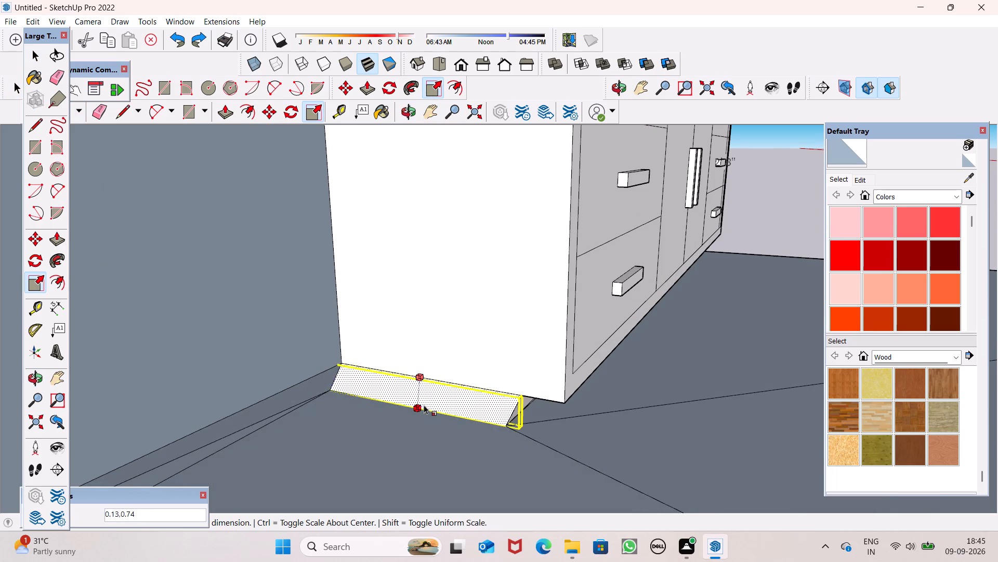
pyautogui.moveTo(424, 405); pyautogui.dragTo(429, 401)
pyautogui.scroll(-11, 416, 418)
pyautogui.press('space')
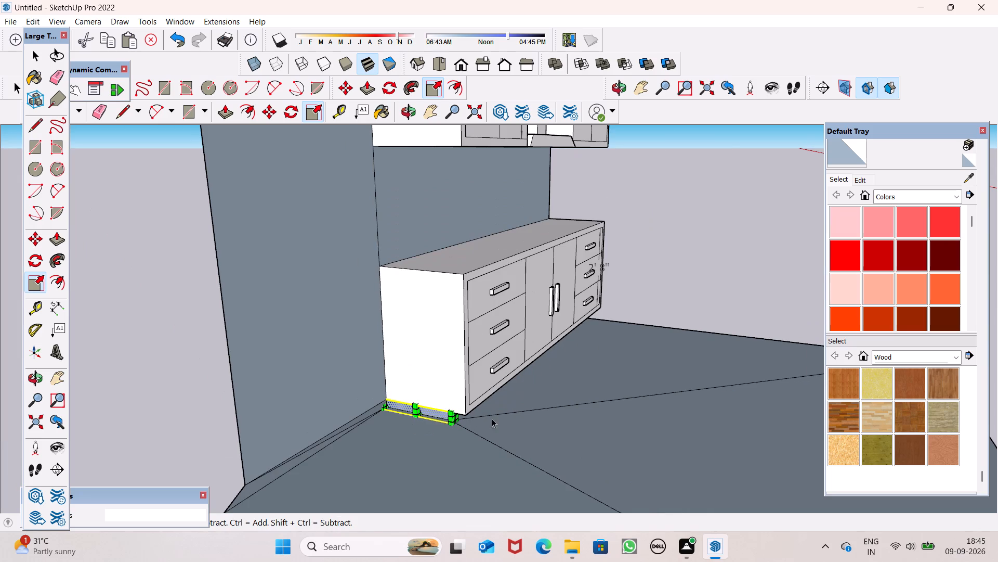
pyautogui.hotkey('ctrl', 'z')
# Draw a vertical line about 4 3/16" long across the plinth's front face near its left end, up to the cabinet's underside.
pyautogui.scroll(4, 445, 420)
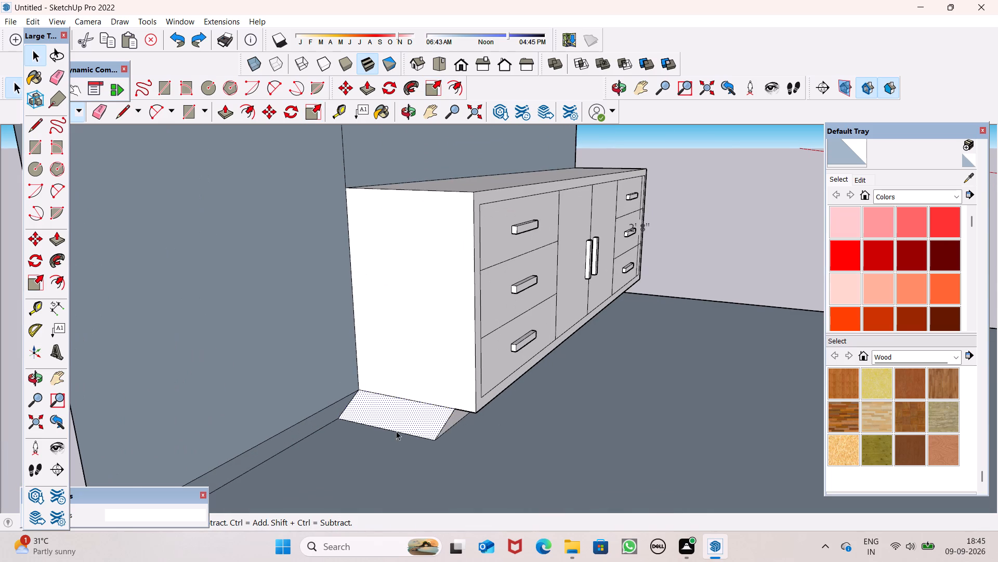
pyautogui.click(398, 415)
pyautogui.moveTo(485, 451); pyautogui.dragTo(437, 472, button='middle')
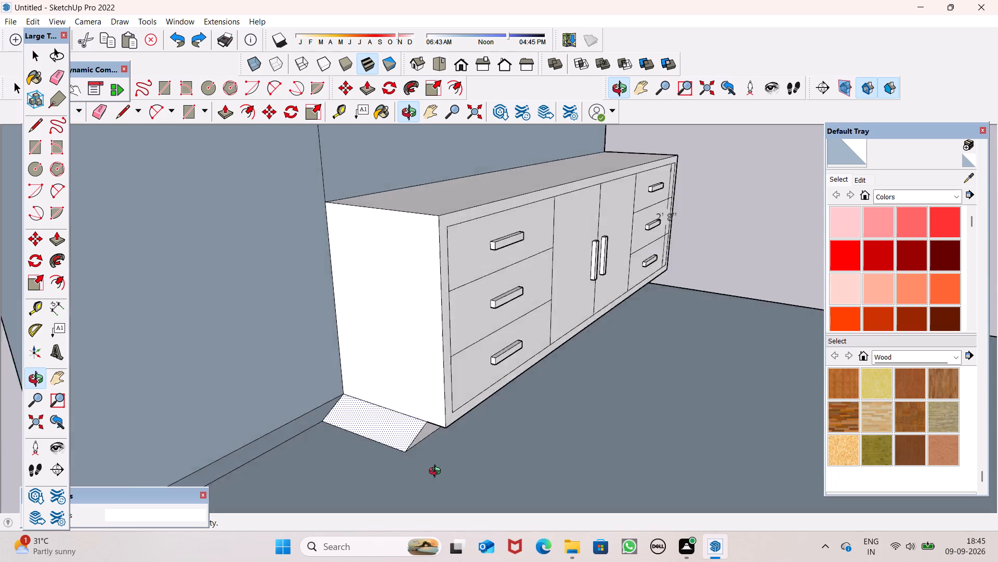
pyautogui.moveTo(437, 472); pyautogui.dragTo(338, 432, button='middle')
pyautogui.scroll(3, 309, 361)
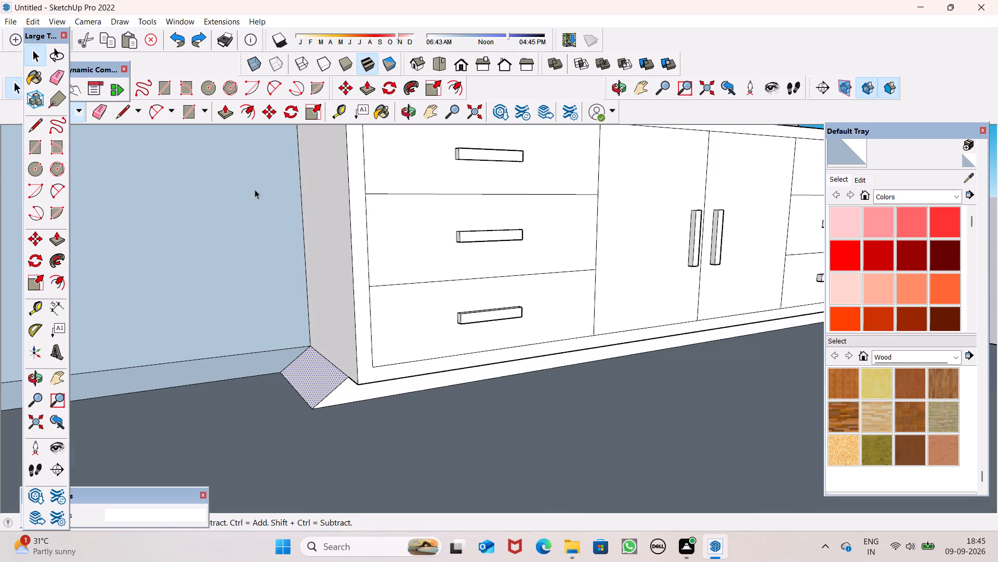
pyautogui.click(115, 111)
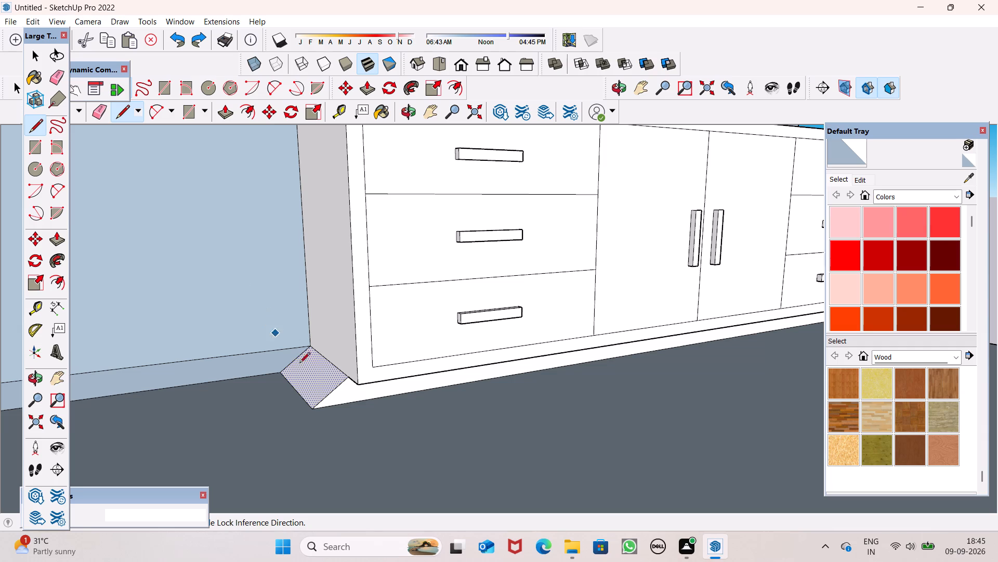
pyautogui.click(348, 403)
pyautogui.click(348, 374)
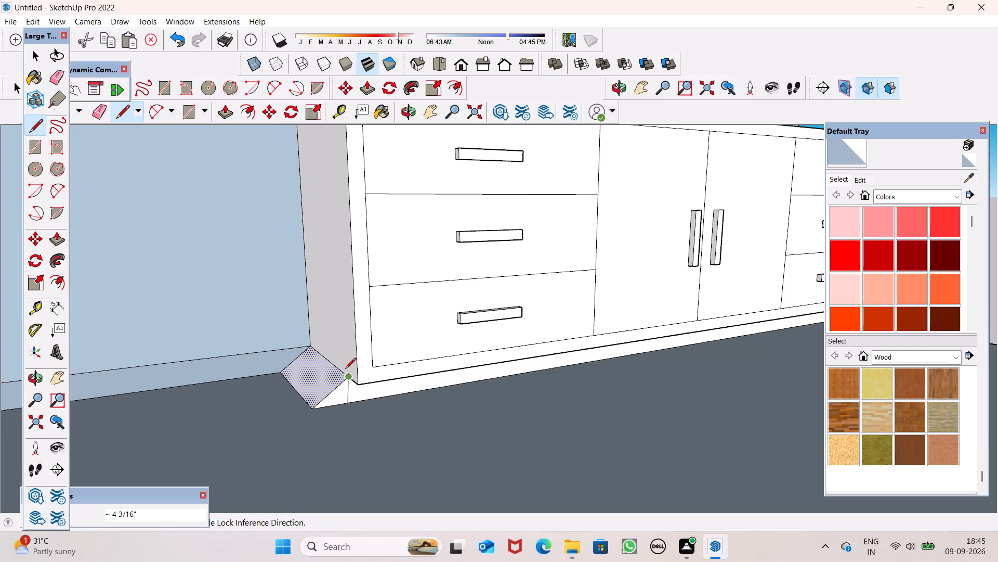
pyautogui.press('space')
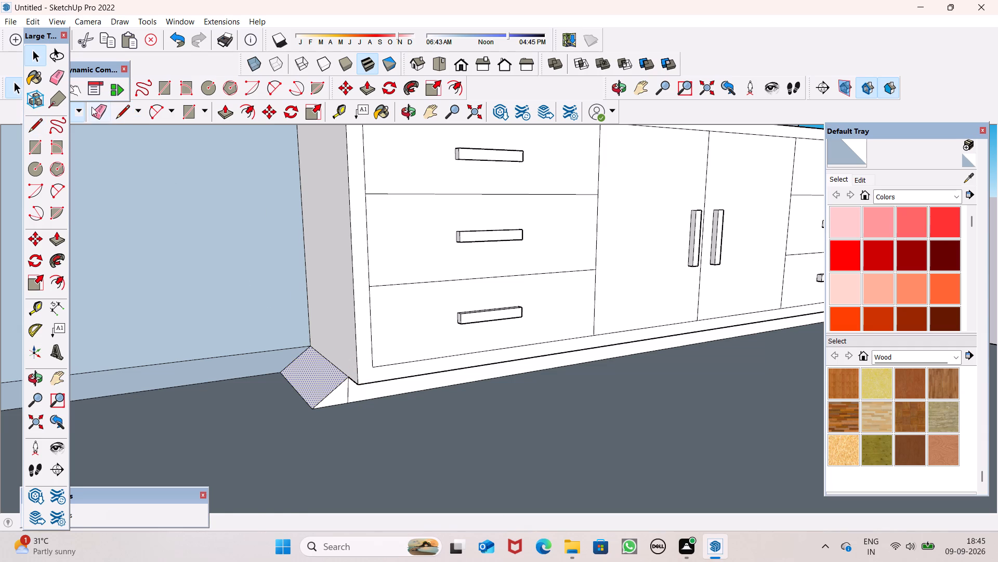
# Erase the flared flap and leftover edges beyond the new vertical line at the plinth's left end, keeping the wall's base strip.
pyautogui.moveTo(96, 109); pyautogui.dragTo(99, 116)
pyautogui.click(300, 390)
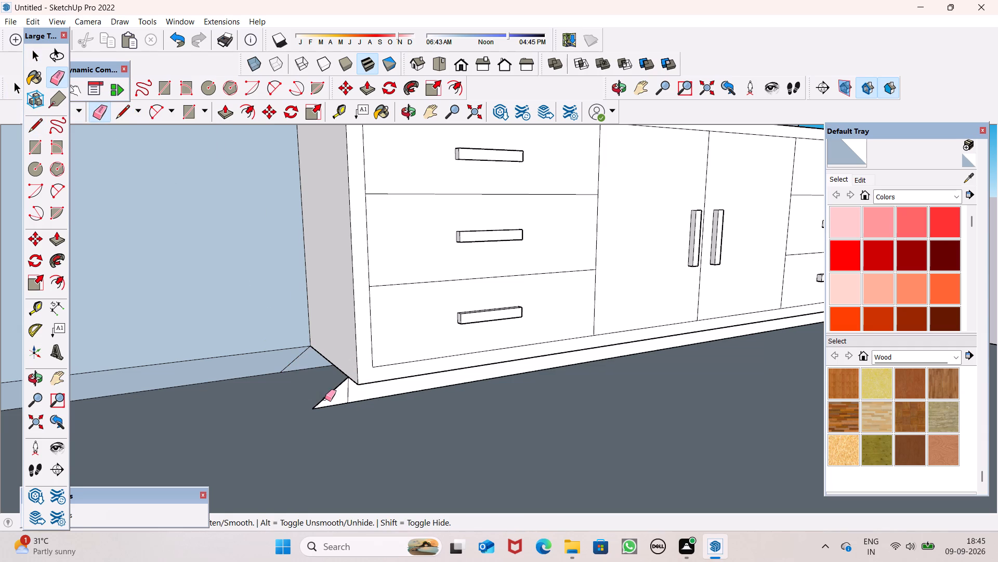
pyautogui.moveTo(326, 399); pyautogui.dragTo(320, 399)
pyautogui.moveTo(296, 356); pyautogui.dragTo(299, 368)
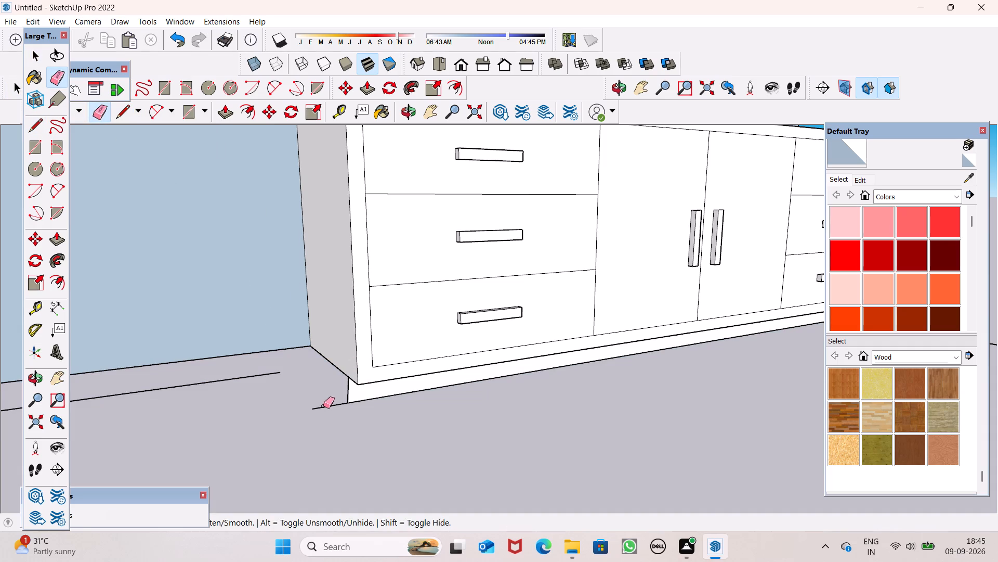
pyautogui.hotkey('ctrl', 'z')
pyautogui.scroll(6, 315, 401)
pyautogui.moveTo(338, 409); pyautogui.dragTo(339, 416)
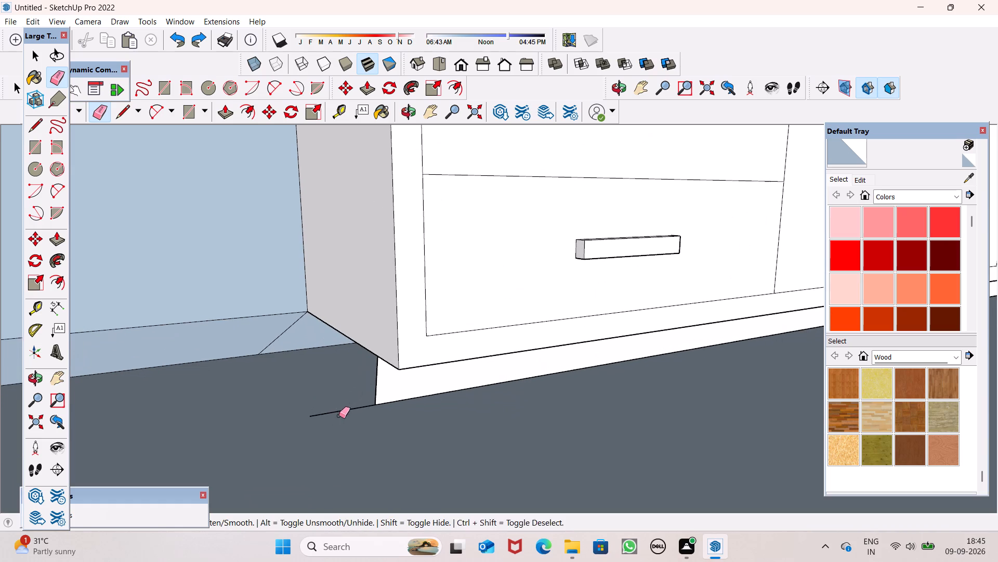
pyautogui.moveTo(339, 416); pyautogui.dragTo(338, 418)
pyautogui.click(278, 337)
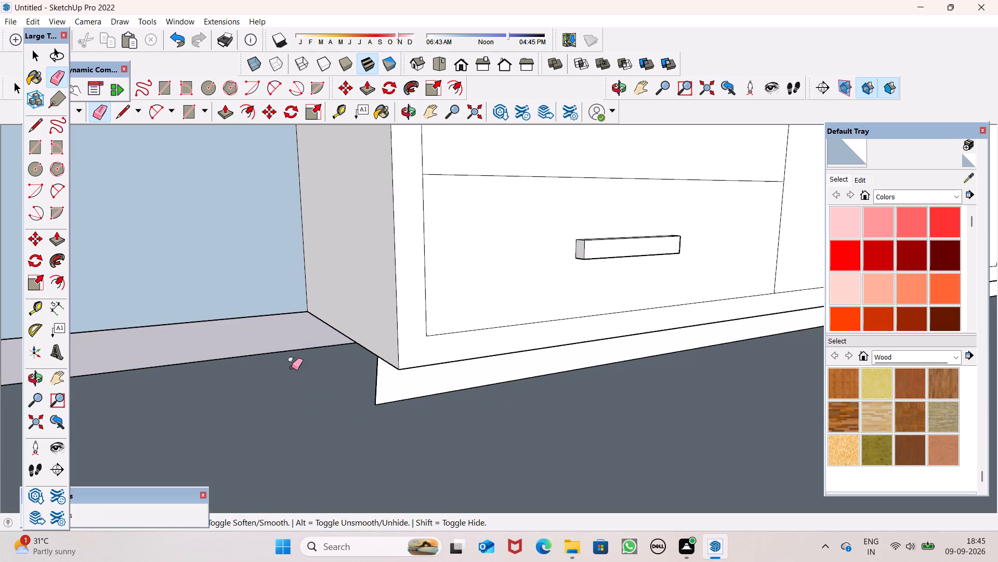
pyautogui.hotkey('ctrl', 'z')
pyautogui.press('space')
pyautogui.press('space')
# Close the plinth's left side with a floor line about 1' 7 15/16" back to the wall and a vertical about 4 3/16" high.
pyautogui.click(126, 117)
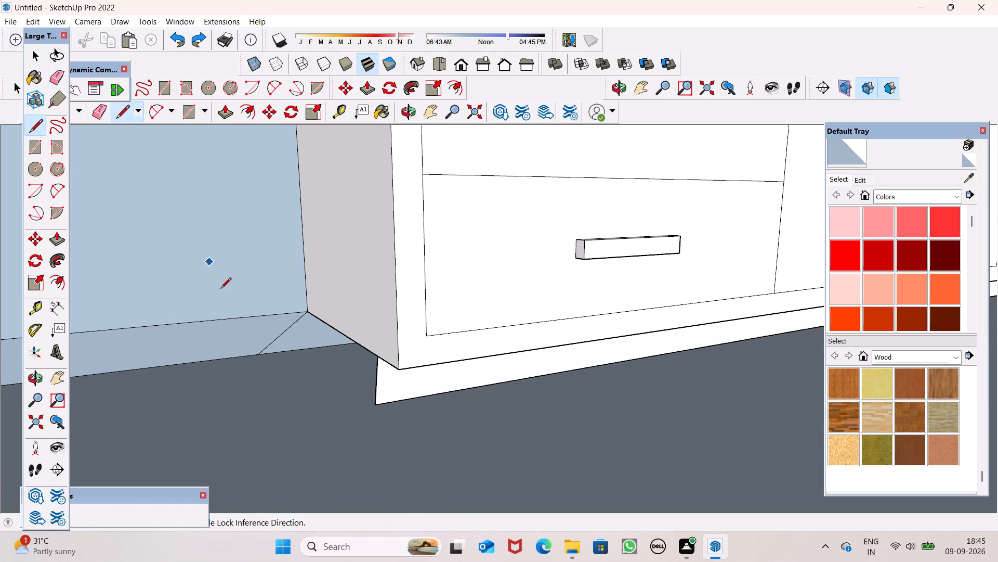
pyautogui.click(374, 408)
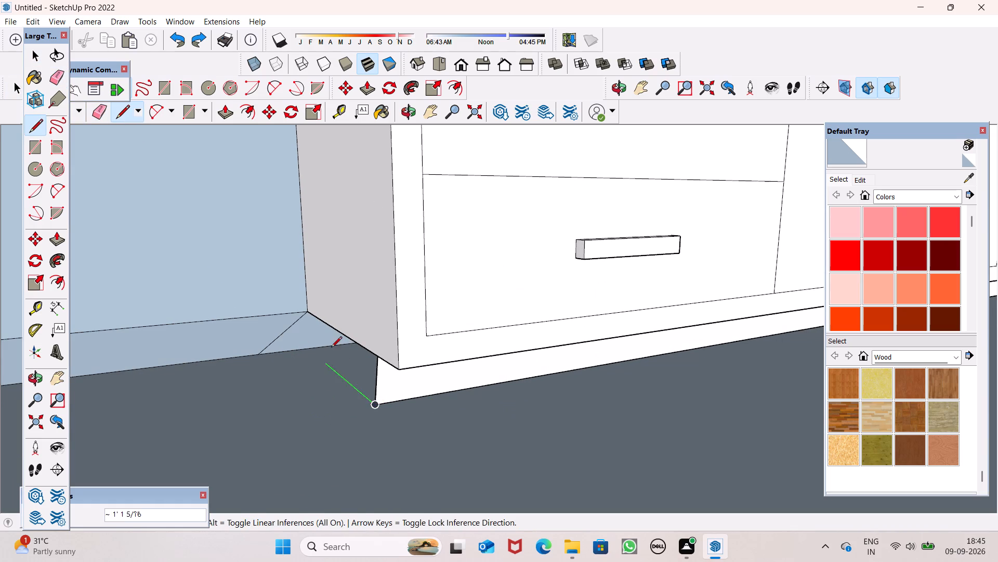
pyautogui.click(314, 348)
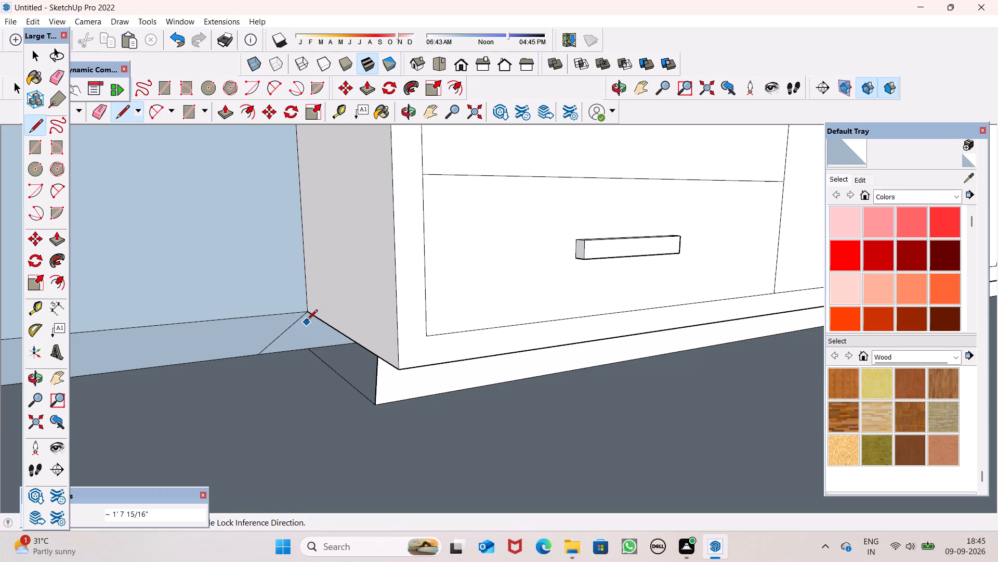
pyautogui.moveTo(310, 349); pyautogui.dragTo(310, 344)
pyautogui.click(308, 314)
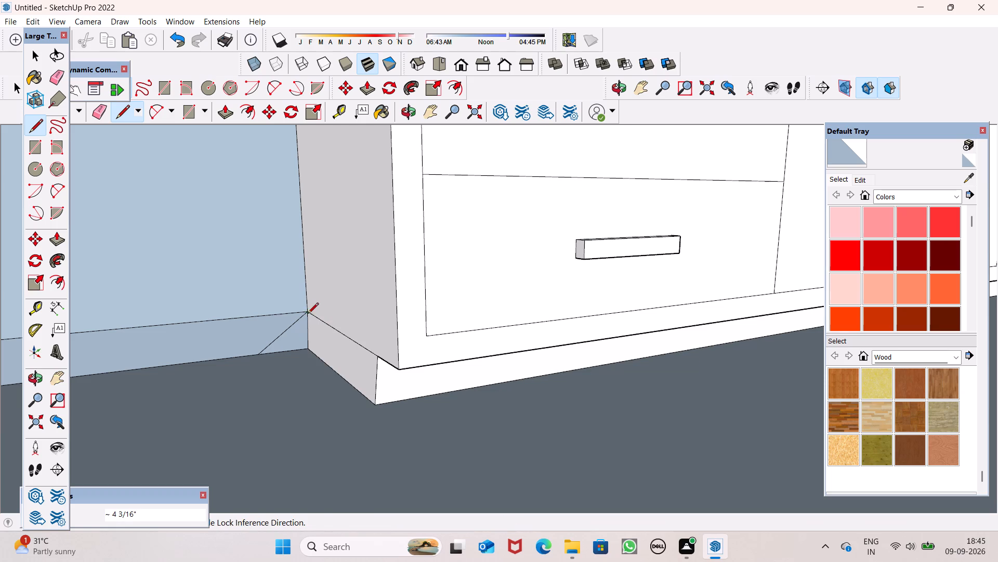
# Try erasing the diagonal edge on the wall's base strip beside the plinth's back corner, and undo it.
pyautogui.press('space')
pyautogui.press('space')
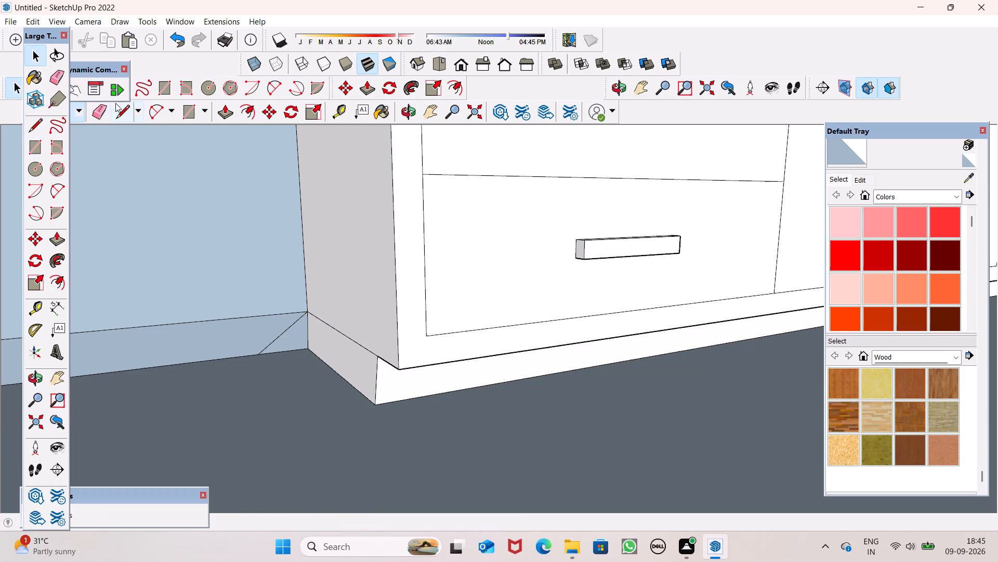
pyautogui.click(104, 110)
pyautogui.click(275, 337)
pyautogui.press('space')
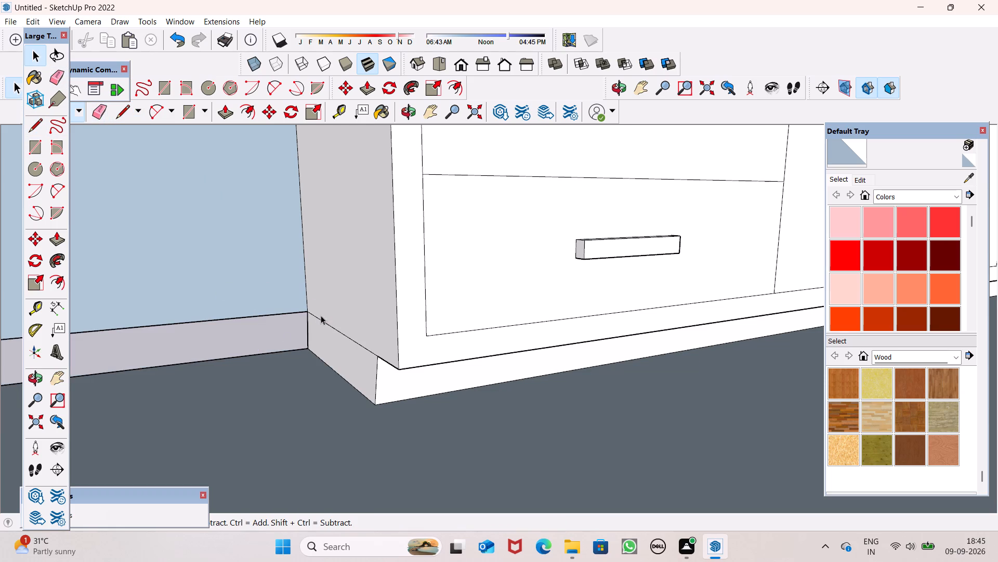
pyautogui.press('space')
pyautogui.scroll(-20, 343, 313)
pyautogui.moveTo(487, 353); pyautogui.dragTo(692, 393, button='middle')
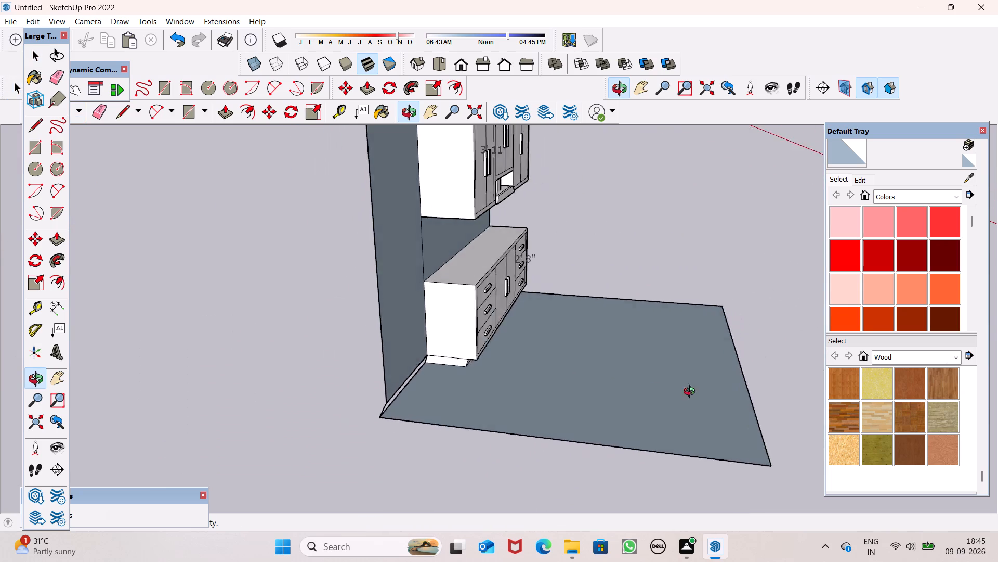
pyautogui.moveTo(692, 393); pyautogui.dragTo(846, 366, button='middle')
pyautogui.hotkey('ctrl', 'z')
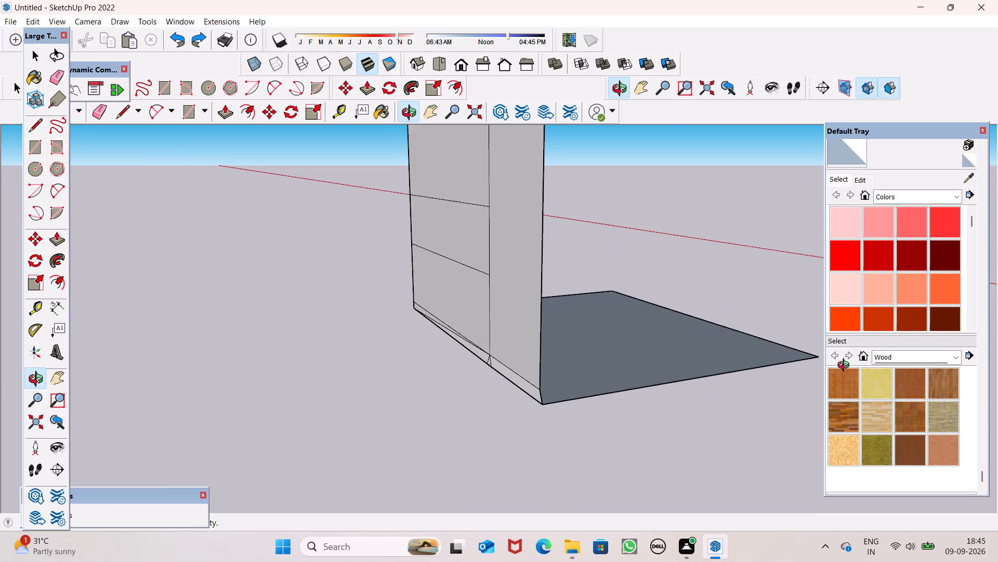
# Draw a vertical line about 4" long down from the wall's left lower corner across the base strip to the floor.
pyautogui.moveTo(846, 366); pyautogui.dragTo(403, 397, button='middle')
pyautogui.scroll(5, 393, 334)
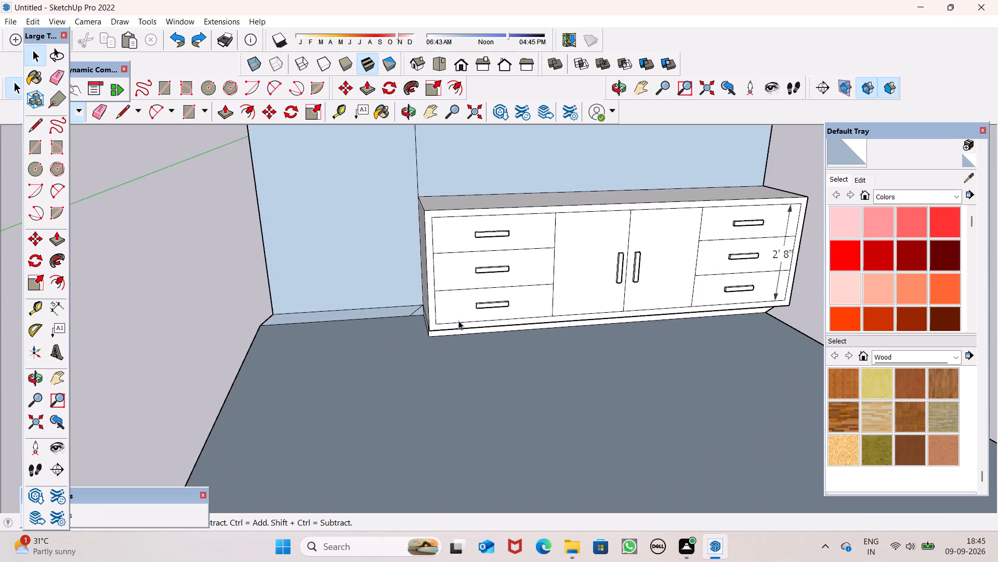
pyautogui.scroll(-3, 462, 320)
pyautogui.scroll(1, 255, 281)
pyautogui.click(121, 117)
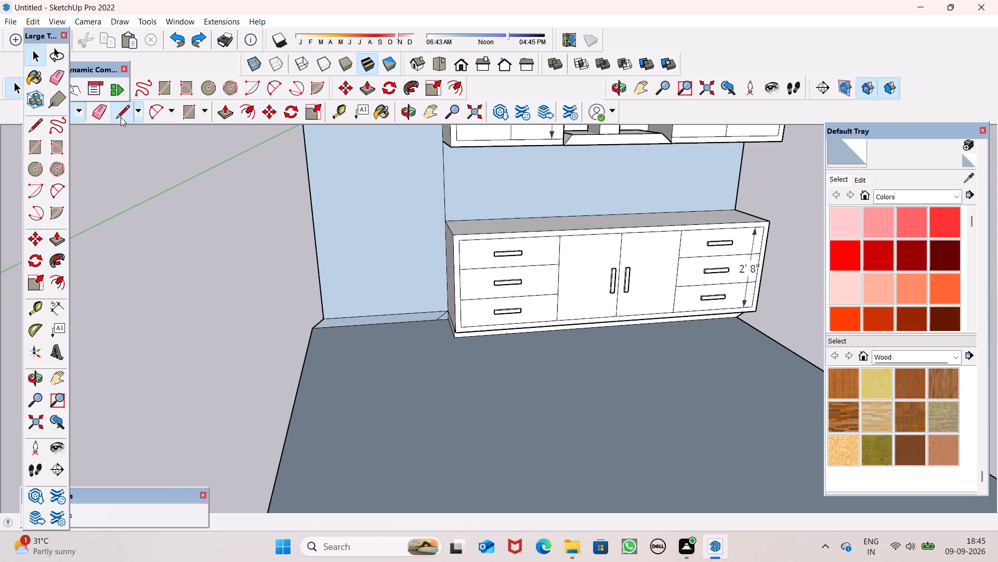
pyautogui.scroll(7, 287, 284)
pyautogui.scroll(7, 379, 360)
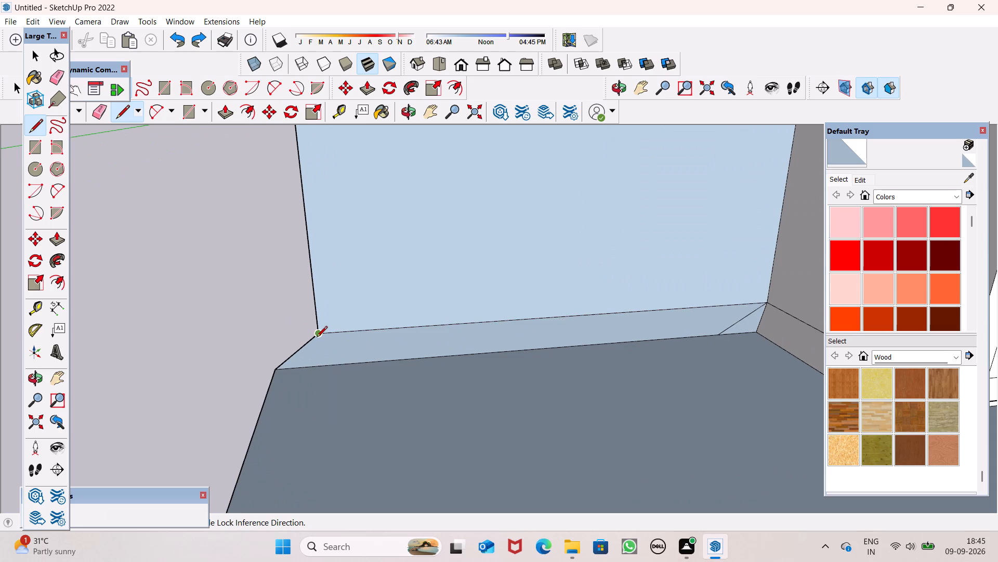
pyautogui.moveTo(317, 336); pyautogui.dragTo(321, 368)
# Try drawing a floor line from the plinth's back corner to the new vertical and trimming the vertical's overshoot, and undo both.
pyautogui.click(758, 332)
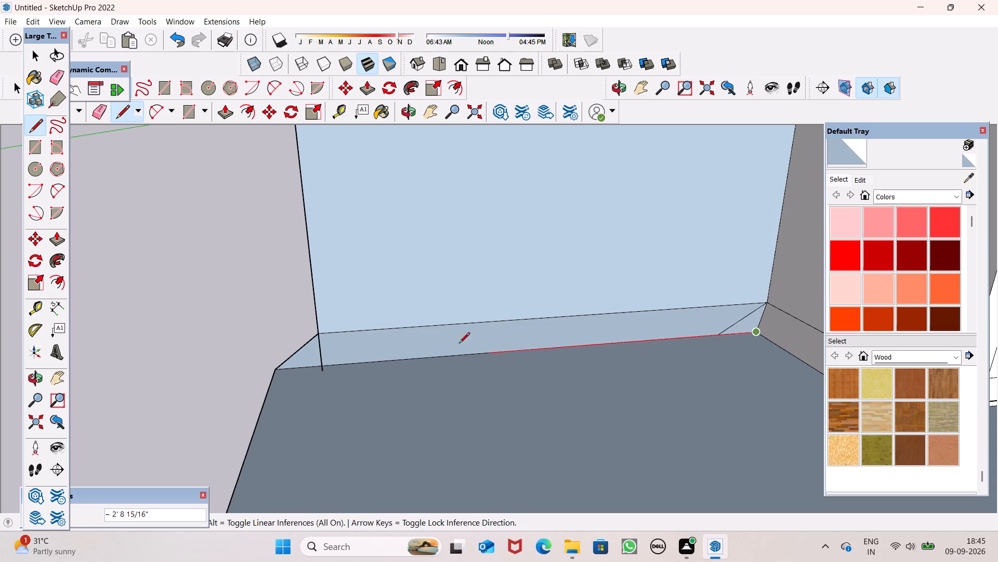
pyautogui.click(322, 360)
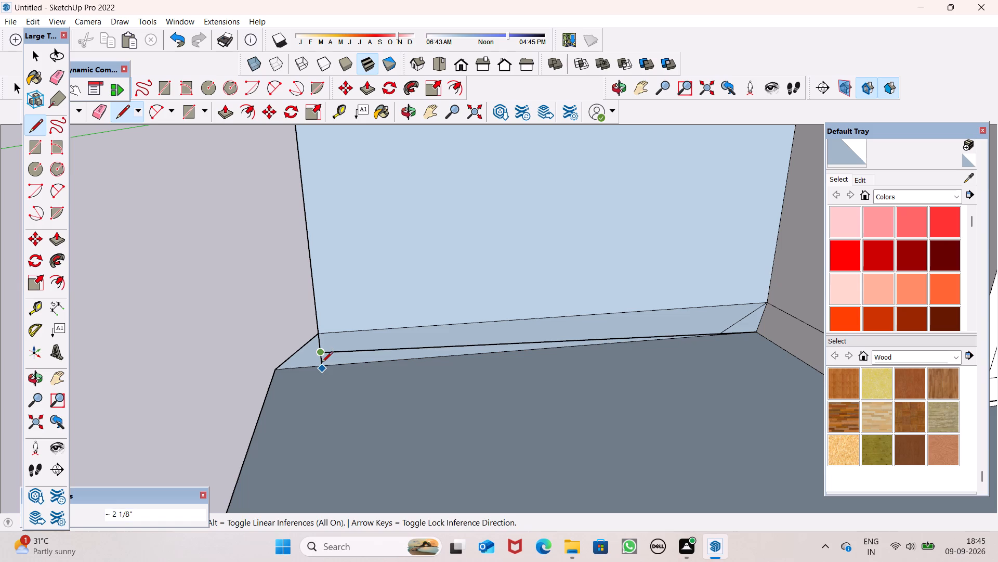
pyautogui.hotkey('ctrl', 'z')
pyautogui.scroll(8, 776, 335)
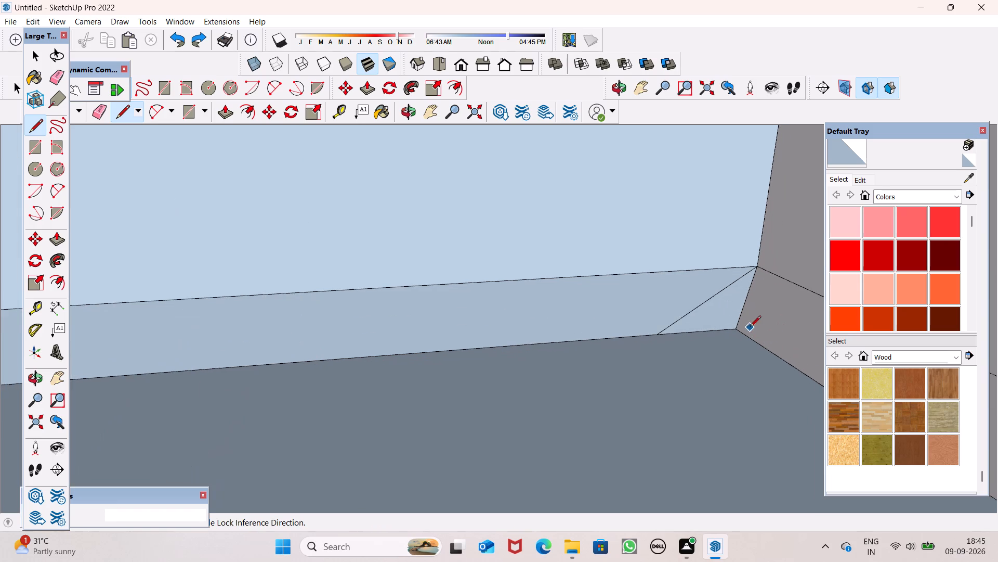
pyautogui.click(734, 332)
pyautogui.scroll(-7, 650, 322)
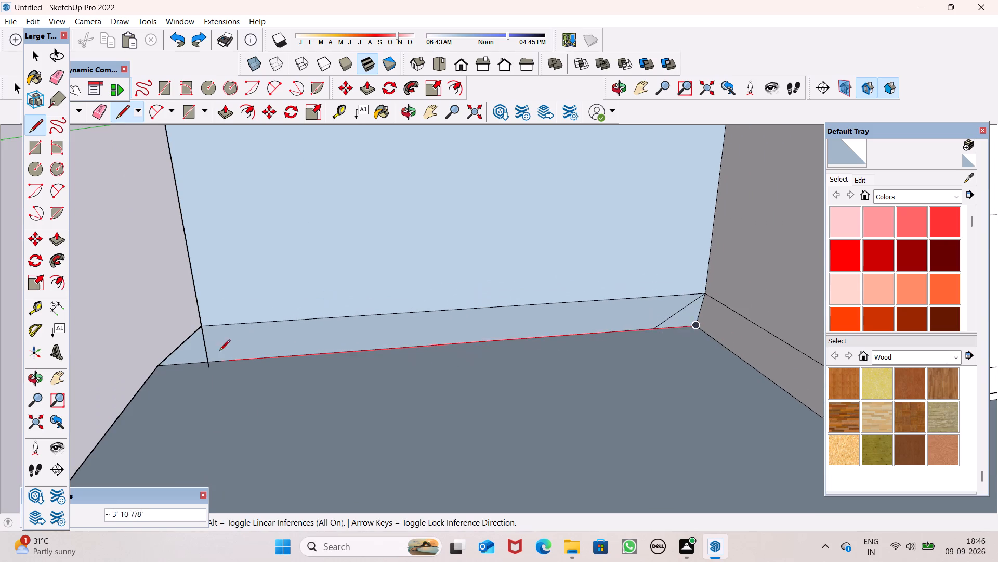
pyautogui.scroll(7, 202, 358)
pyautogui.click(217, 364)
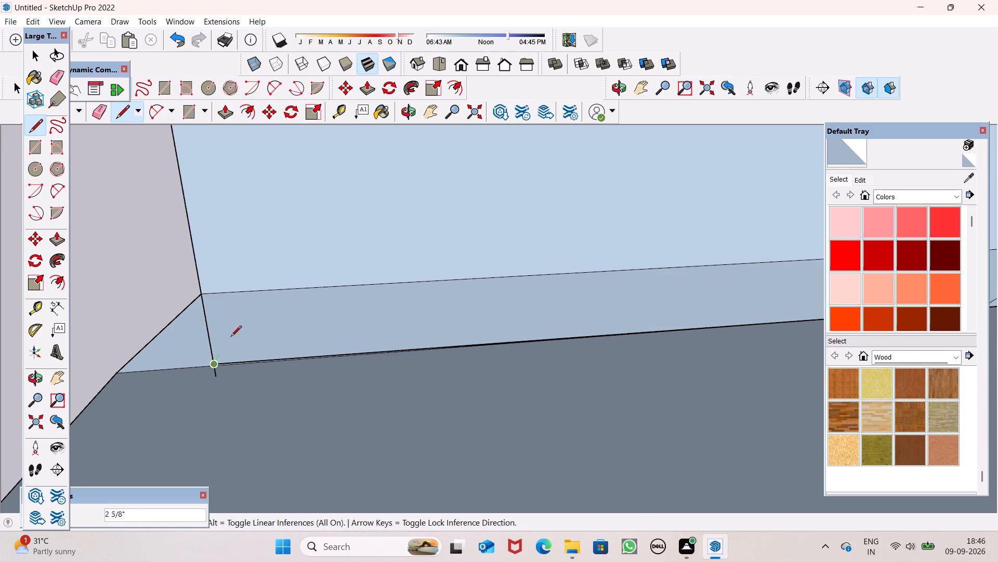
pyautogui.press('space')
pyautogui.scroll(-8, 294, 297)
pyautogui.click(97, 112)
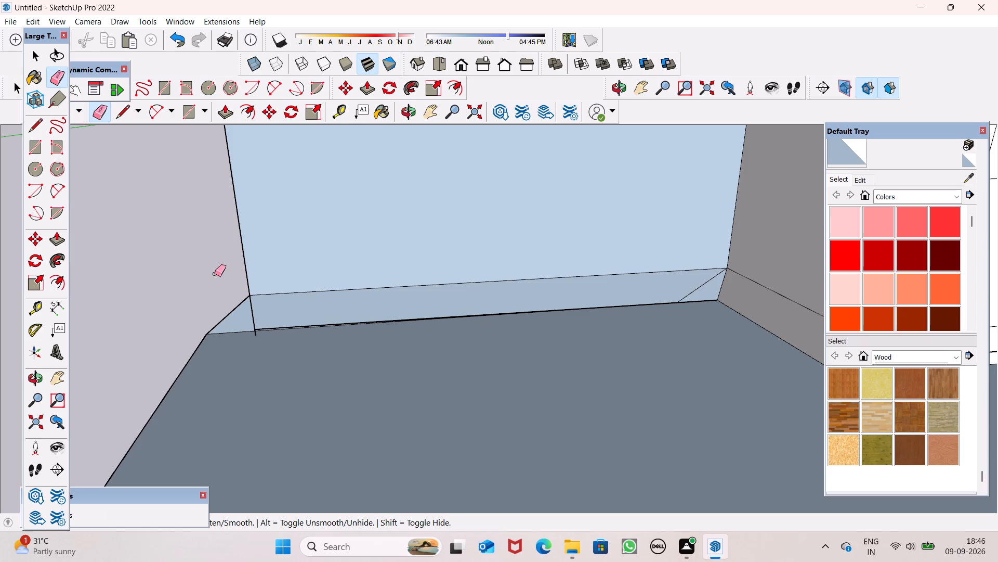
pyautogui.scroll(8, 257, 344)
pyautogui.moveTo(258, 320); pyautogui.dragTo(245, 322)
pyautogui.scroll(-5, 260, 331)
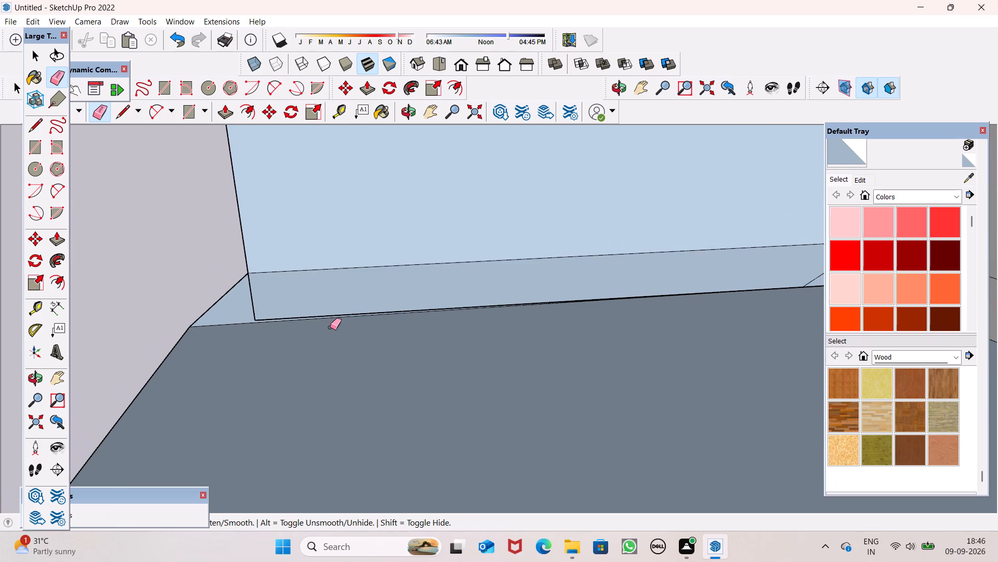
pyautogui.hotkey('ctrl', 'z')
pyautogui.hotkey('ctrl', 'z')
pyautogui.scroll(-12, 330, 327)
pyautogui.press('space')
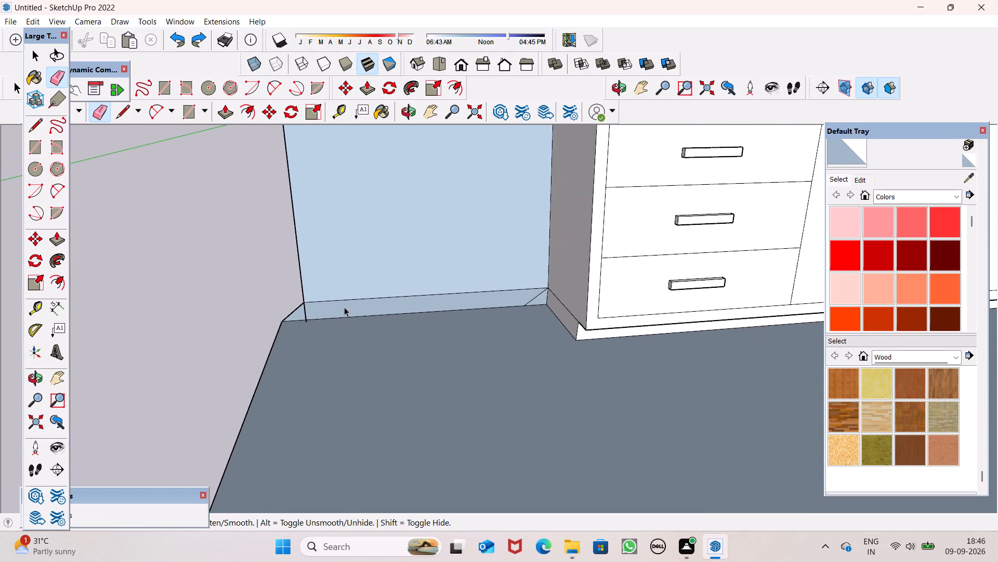
# Examine the whole kitchen and its wall base from the side and the front.
pyautogui.scroll(-17, 354, 324)
pyautogui.scroll(-5, 369, 337)
pyautogui.moveTo(376, 337); pyautogui.dragTo(679, 347, button='middle')
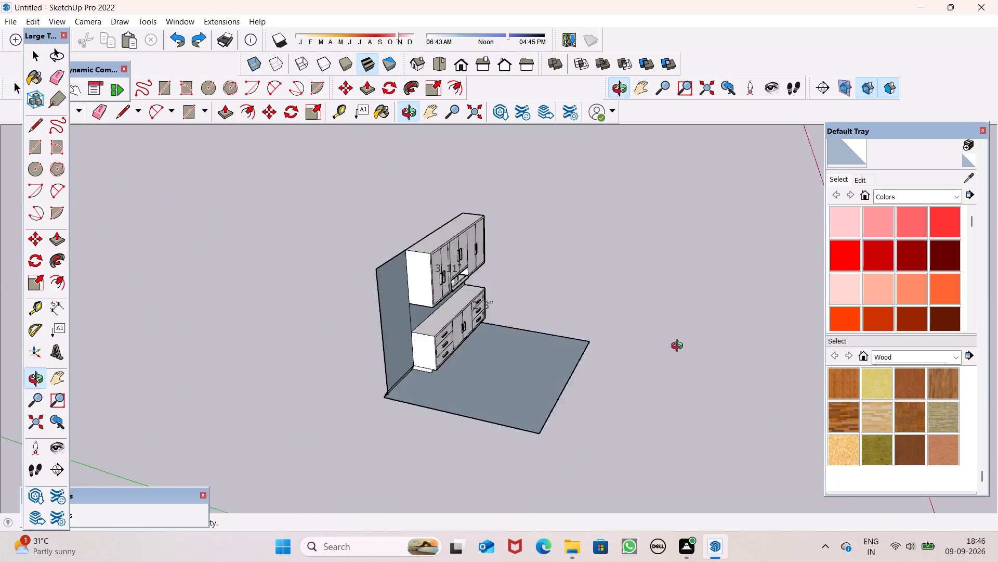
pyautogui.moveTo(679, 347); pyautogui.dragTo(701, 339, button='middle')
pyautogui.moveTo(694, 352); pyautogui.dragTo(326, 400, button='middle')
pyautogui.scroll(8, 519, 326)
pyautogui.scroll(2, 403, 304)
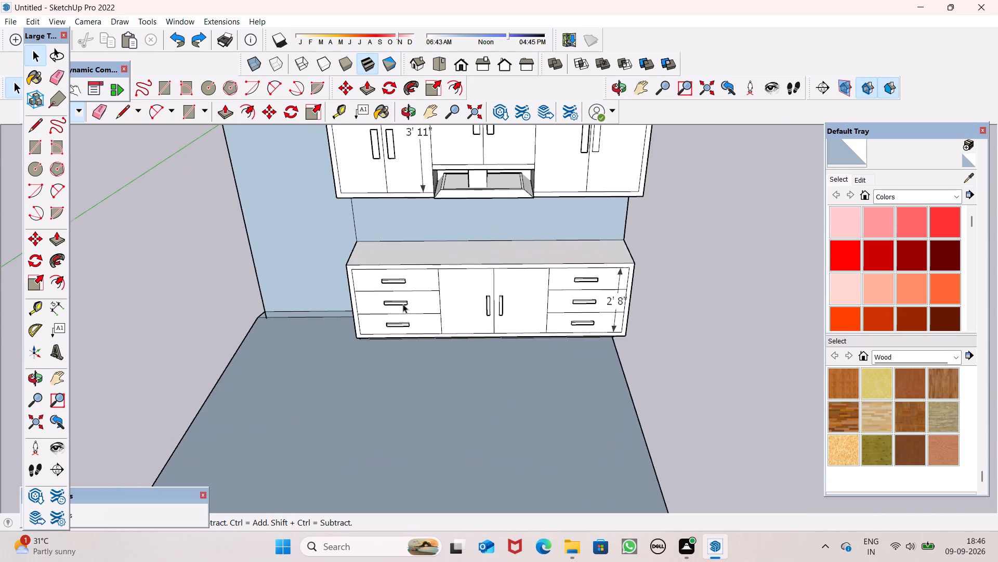
pyautogui.scroll(6, 403, 304)
pyautogui.scroll(-15, 285, 316)
pyautogui.scroll(-6, 522, 379)
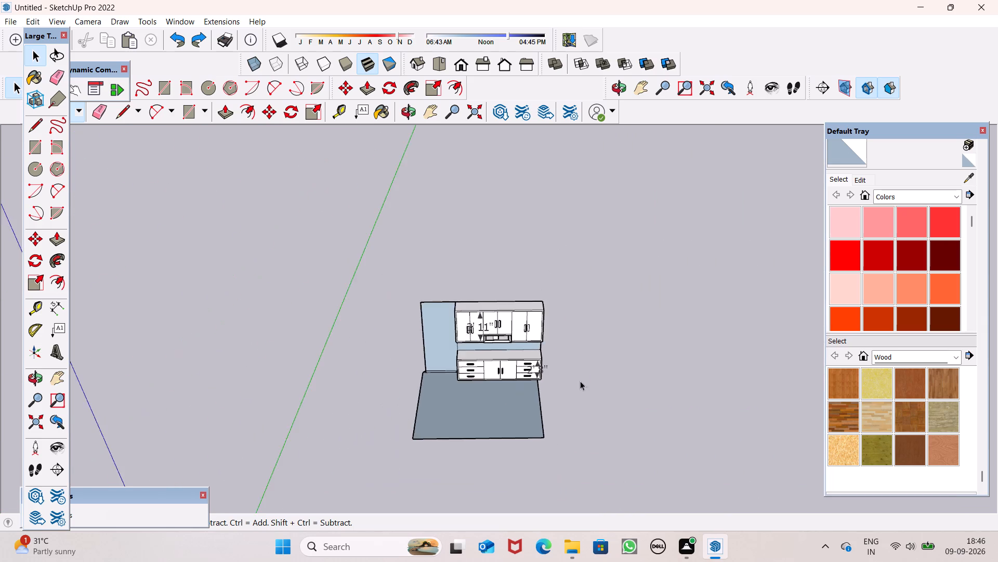
# Erase the height dimensions on the upper cabinets and the base cabinets.
pyautogui.moveTo(580, 381); pyautogui.dragTo(620, 294, button='middle')
pyautogui.scroll(1, 591, 355)
pyautogui.scroll(8, 609, 300)
pyautogui.scroll(6, 465, 360)
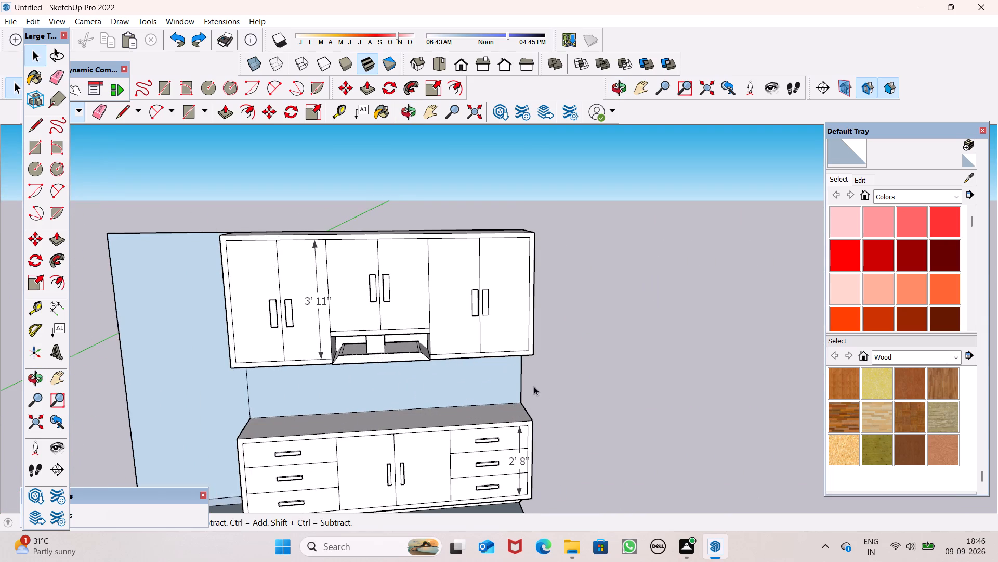
pyautogui.click(104, 111)
pyautogui.moveTo(311, 279); pyautogui.dragTo(316, 291)
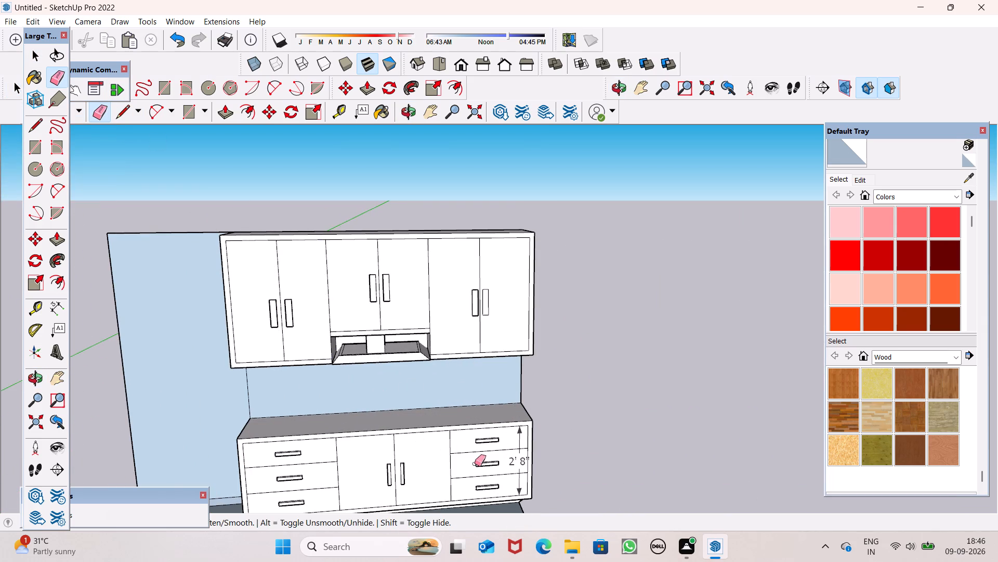
pyautogui.moveTo(521, 464); pyautogui.dragTo(511, 468)
pyautogui.press('space')
pyautogui.press('space')
# Draw a 2" by 2' 7" rectangle bridging the upper and base cabinets at their left front edge.
pyautogui.scroll(-3, 597, 403)
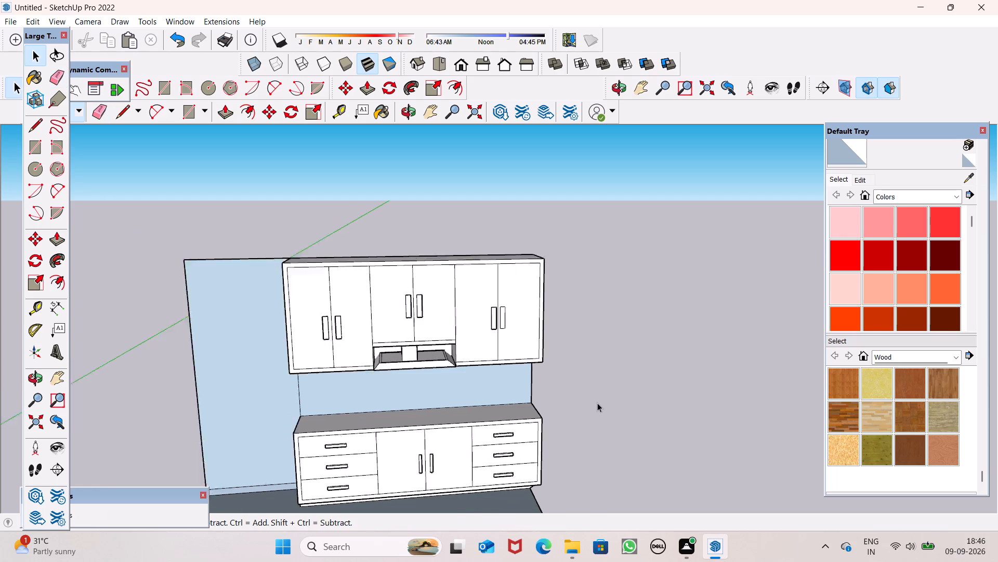
pyautogui.scroll(-9, 597, 403)
pyautogui.scroll(16, 378, 491)
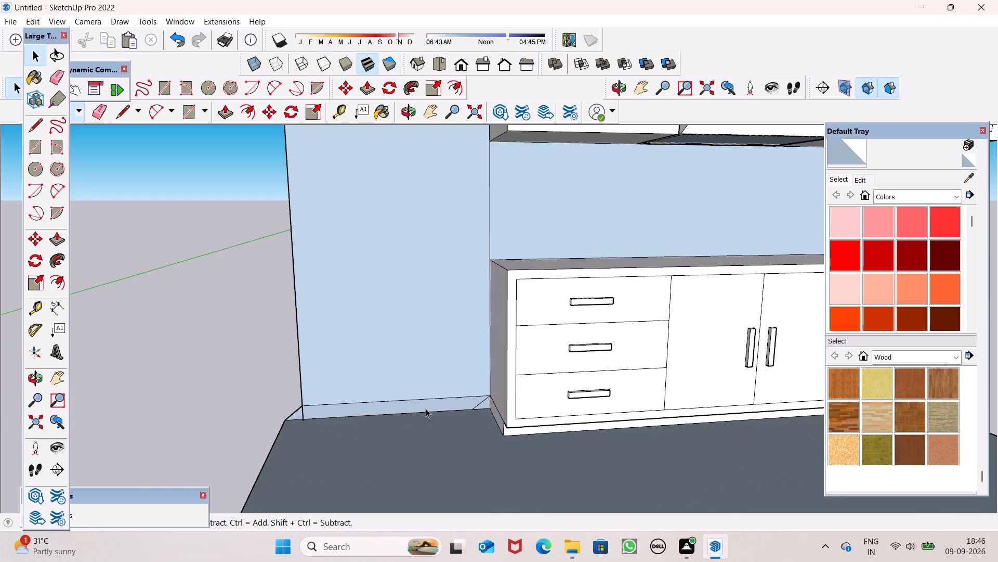
pyautogui.moveTo(424, 408); pyautogui.dragTo(482, 491, button='middle')
pyautogui.scroll(-9, 457, 431)
pyautogui.moveTo(450, 403); pyautogui.dragTo(413, 348, button='middle')
pyautogui.scroll(1, 413, 348)
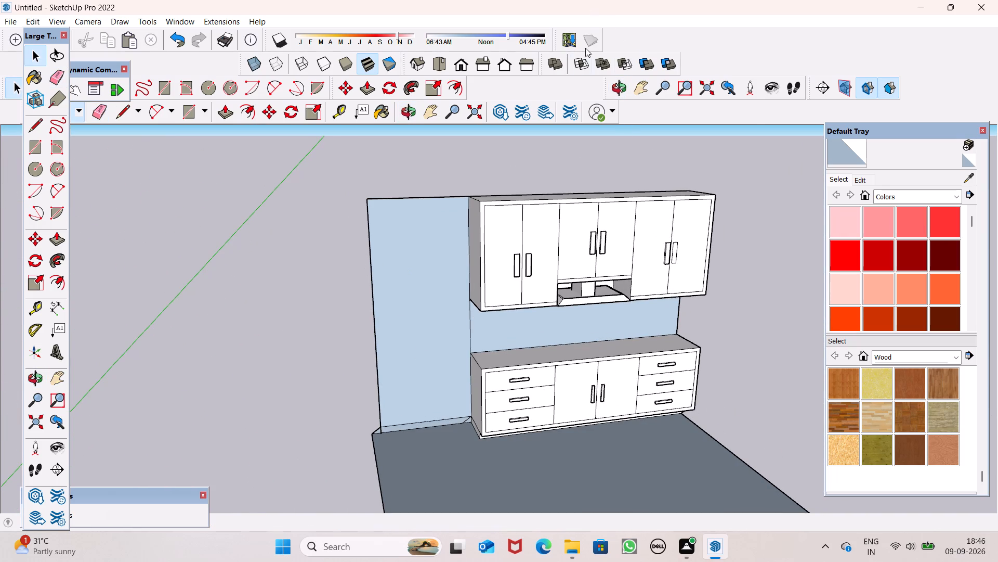
pyautogui.click(197, 115)
pyautogui.moveTo(489, 284); pyautogui.dragTo(769, 279, button='middle')
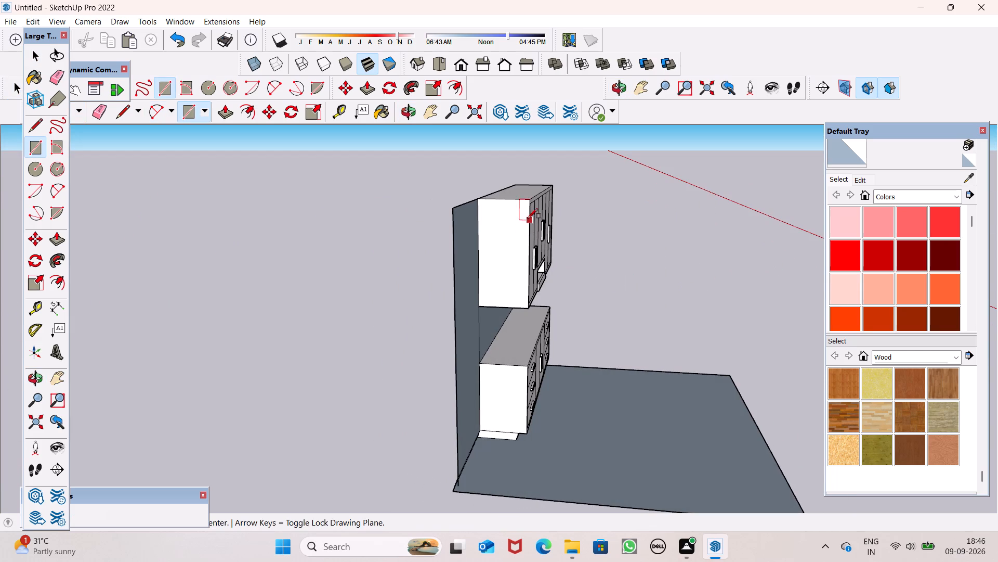
pyautogui.click(525, 311)
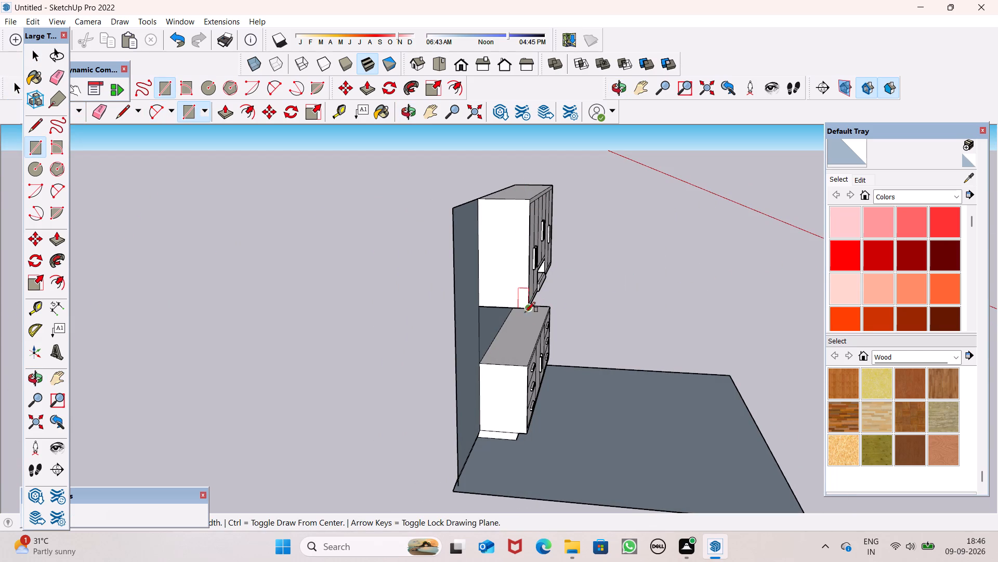
pyautogui.click(526, 371)
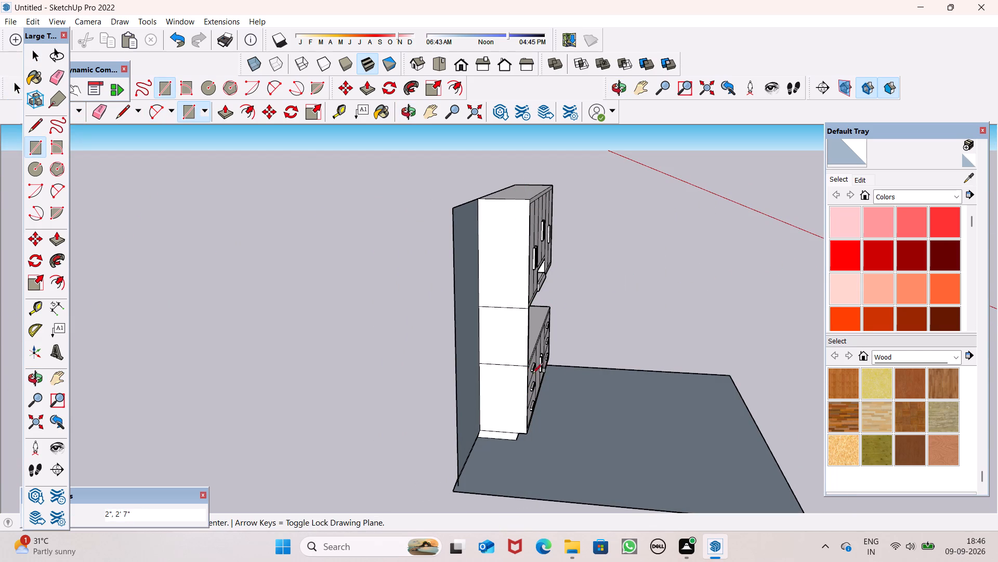
pyautogui.press('space')
# Erase the two horizontal edges on the kitchen's left side so the upper cabinet, infill and base cabinet sides form one panel.
pyautogui.moveTo(649, 373); pyautogui.dragTo(433, 393, button='middle')
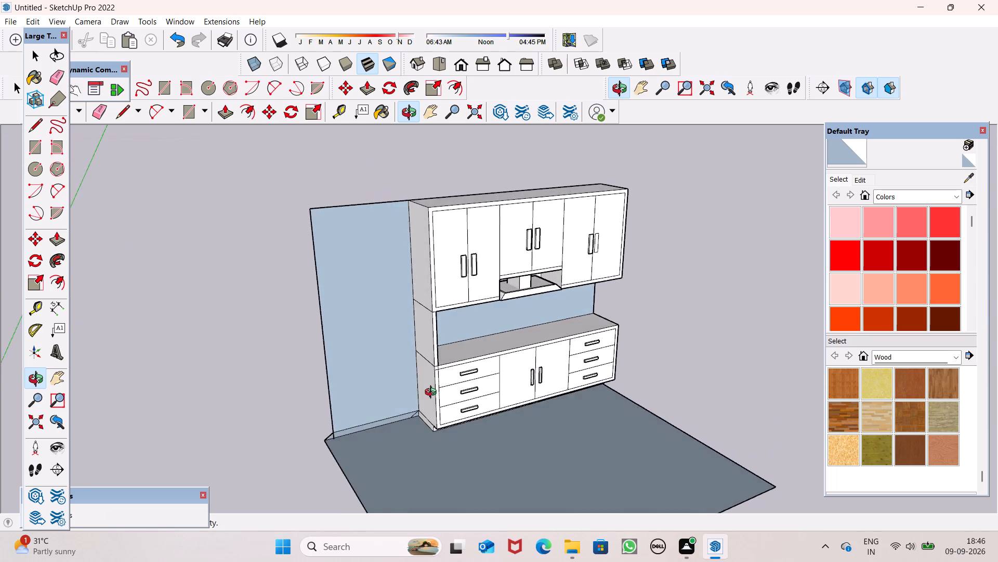
pyautogui.moveTo(433, 393); pyautogui.dragTo(490, 366, button='middle')
pyautogui.scroll(7, 457, 338)
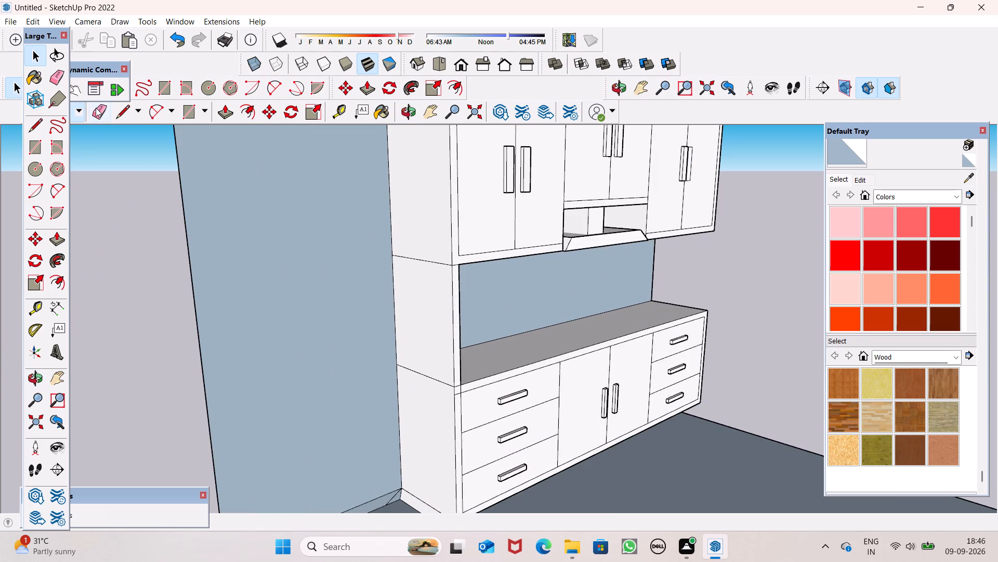
pyautogui.click(97, 109)
pyautogui.moveTo(436, 252); pyautogui.dragTo(429, 263)
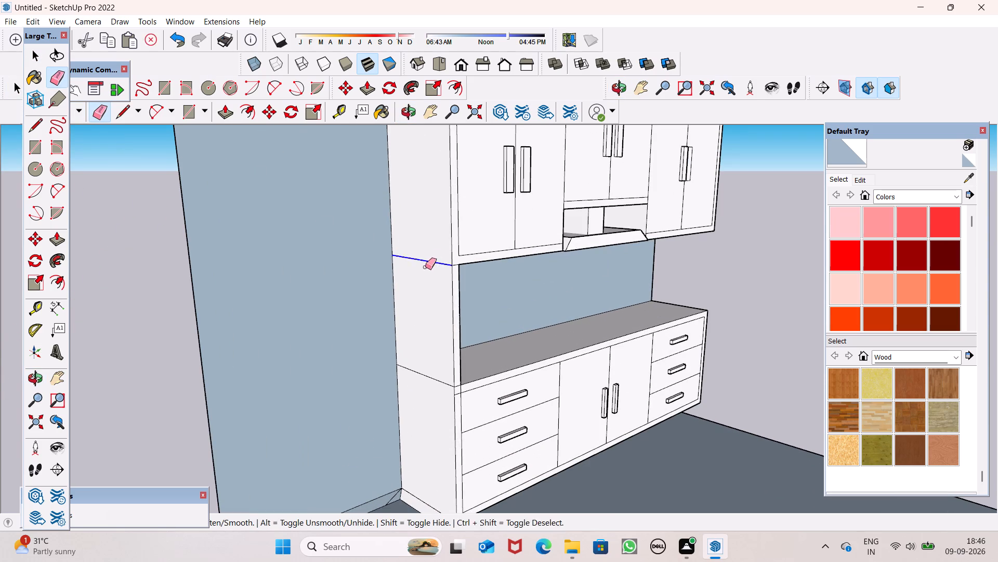
pyautogui.moveTo(422, 363); pyautogui.dragTo(423, 382)
pyautogui.press('space')
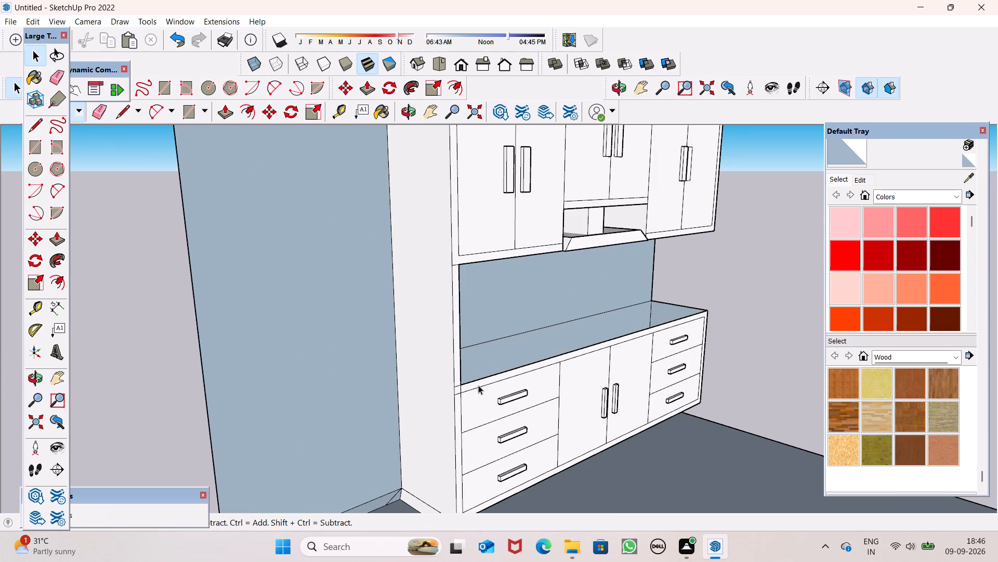
# Erase the short leftover edges where the left front strip meets the top of the base cabinet frame.
pyautogui.moveTo(504, 405); pyautogui.dragTo(352, 386, button='middle')
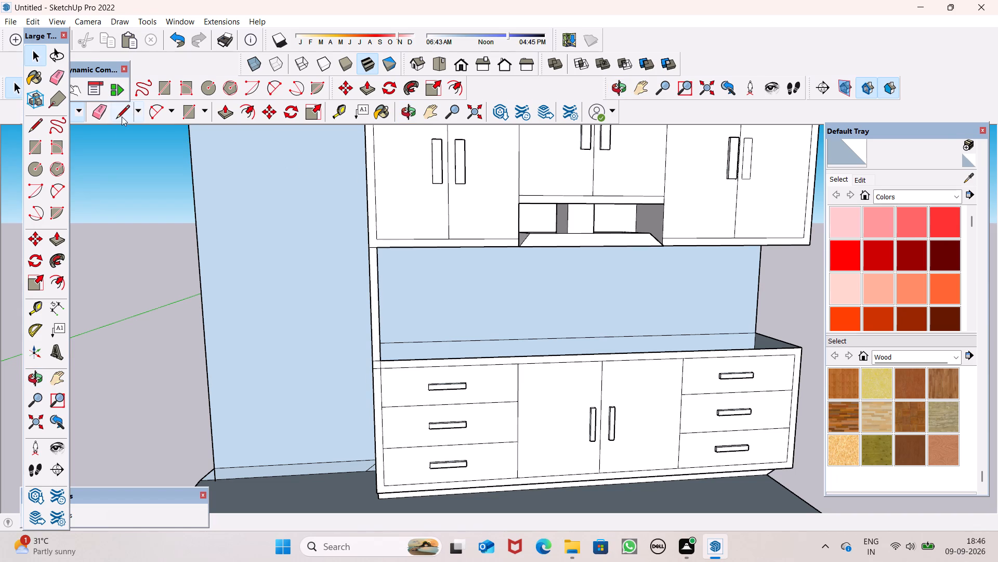
pyautogui.click(100, 113)
pyautogui.scroll(6, 338, 319)
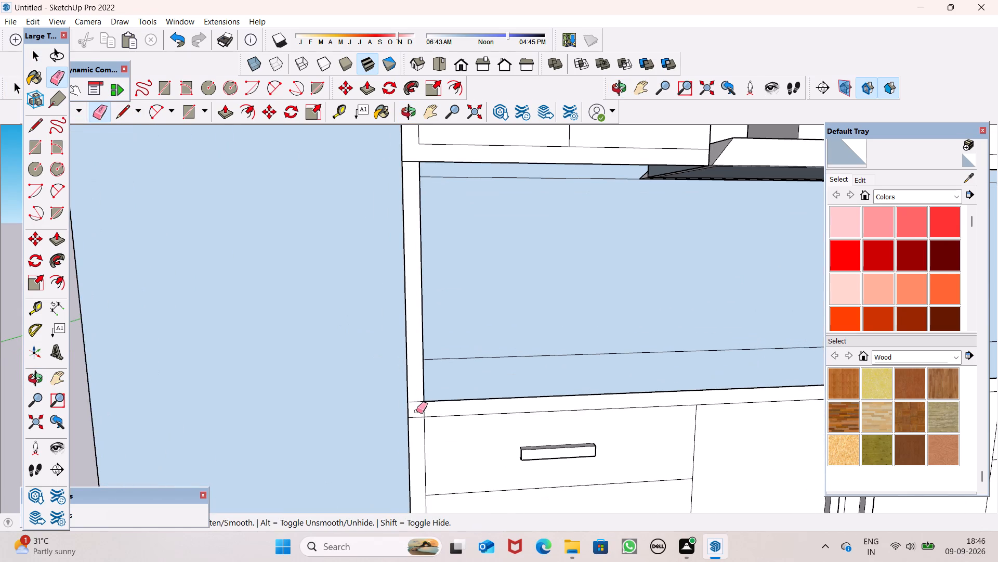
pyautogui.moveTo(413, 398); pyautogui.dragTo(416, 417)
pyautogui.scroll(-8, 466, 398)
pyautogui.scroll(6, 481, 421)
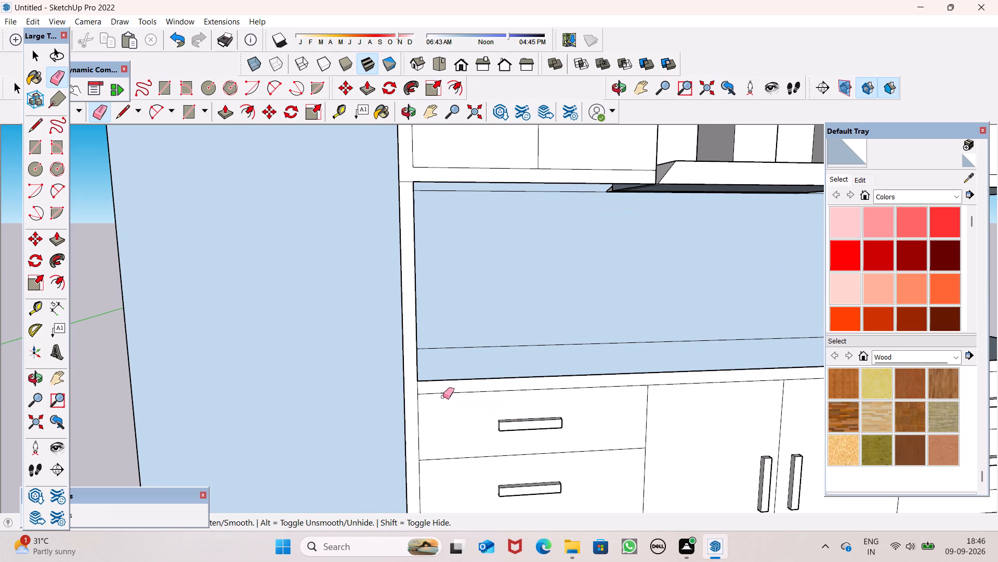
# Undo the recent edge erasures where the left front strip meets the top of the base cabinet.
pyautogui.moveTo(424, 387); pyautogui.dragTo(416, 388)
pyautogui.scroll(-7, 532, 348)
pyautogui.moveTo(600, 372); pyautogui.dragTo(535, 471, button='middle')
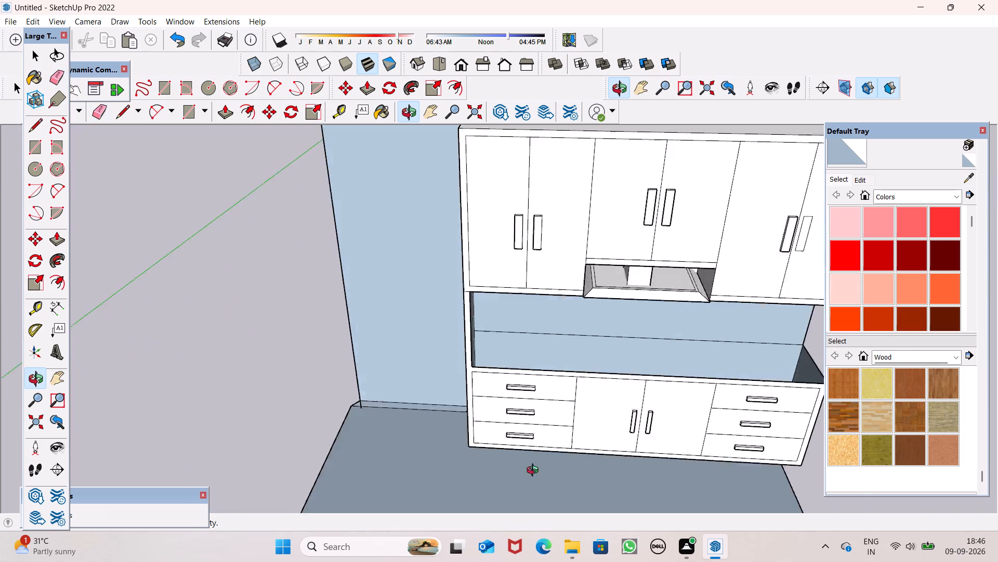
pyautogui.moveTo(535, 471); pyautogui.dragTo(475, 414, button='middle')
pyautogui.press('space')
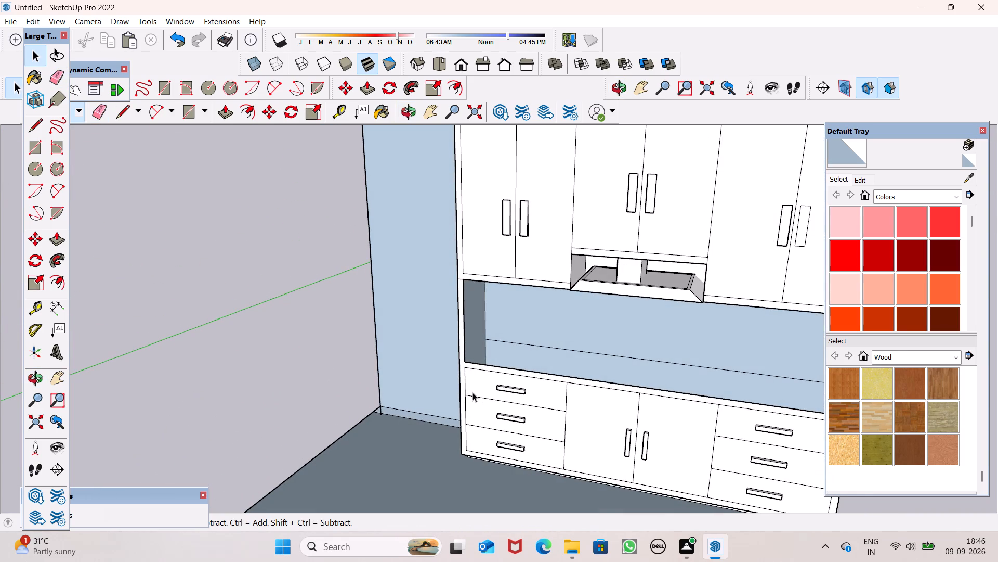
pyautogui.hotkey('ctrl', 'z')
pyautogui.hotkey('ctrl', 'z')
pyautogui.hotkey('ctrl', 'z')
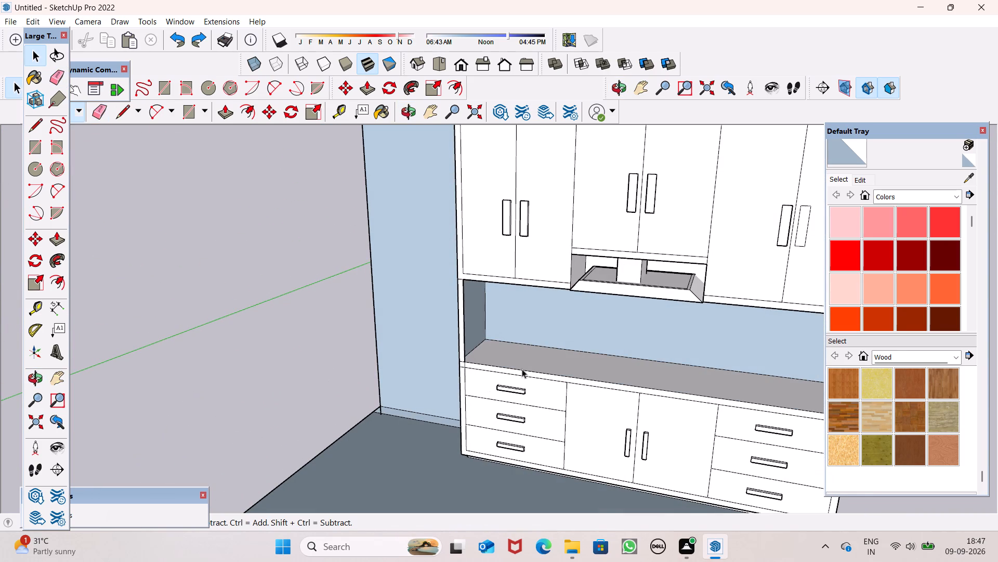
# Erase the three drawer handles and the two drawer divider lines from the right section of the base cabinet.
pyautogui.moveTo(530, 359); pyautogui.dragTo(597, 373, button='middle')
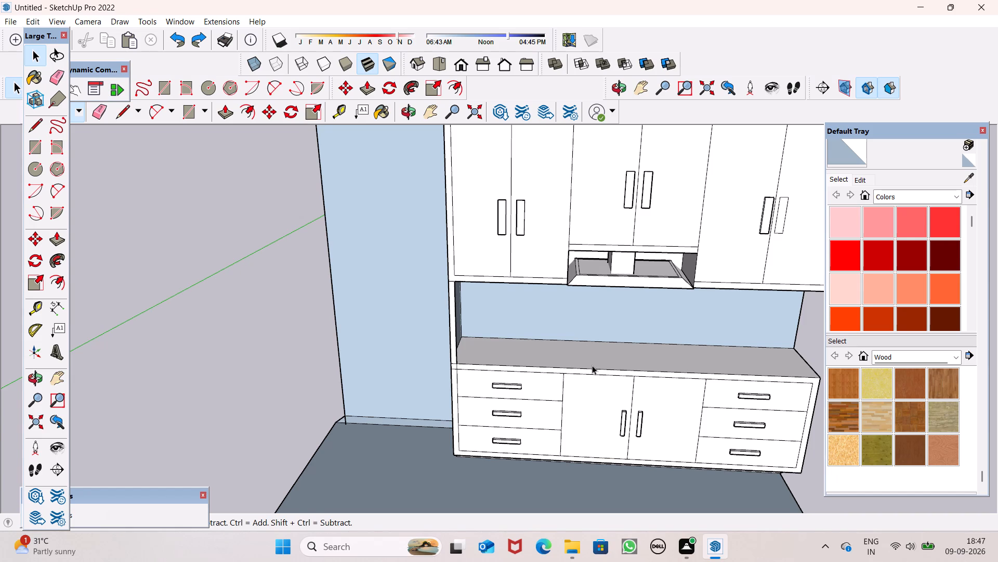
pyautogui.scroll(-2, 592, 364)
pyautogui.scroll(-3, 645, 366)
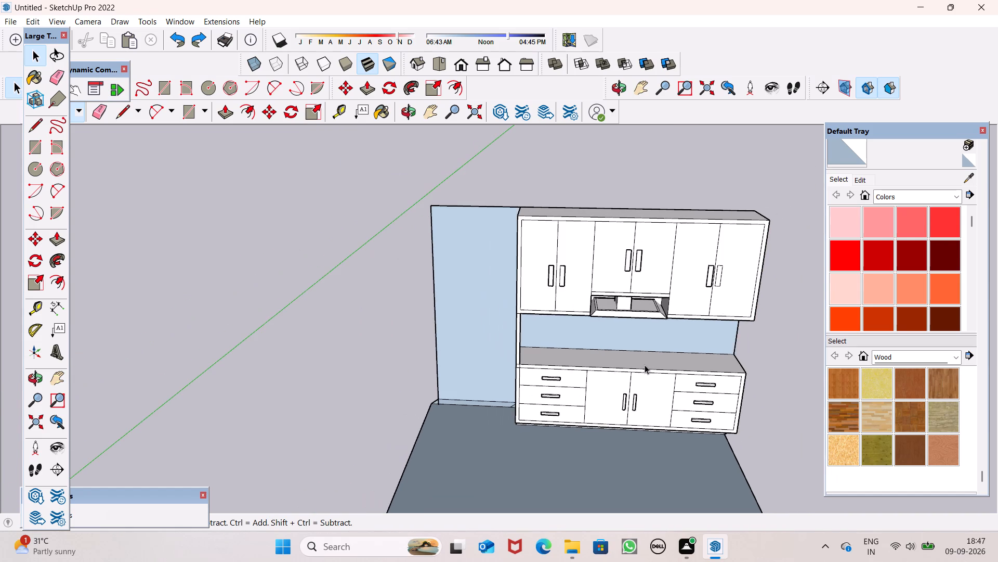
pyautogui.moveTo(642, 364); pyautogui.dragTo(661, 373, button='middle')
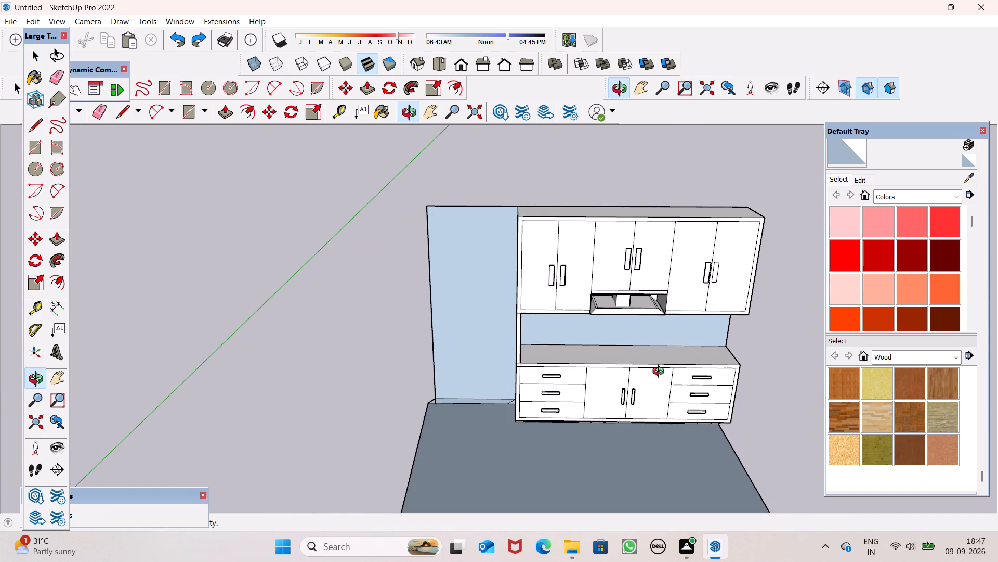
pyautogui.moveTo(661, 373); pyautogui.dragTo(660, 373, button='middle')
pyautogui.scroll(3, 720, 372)
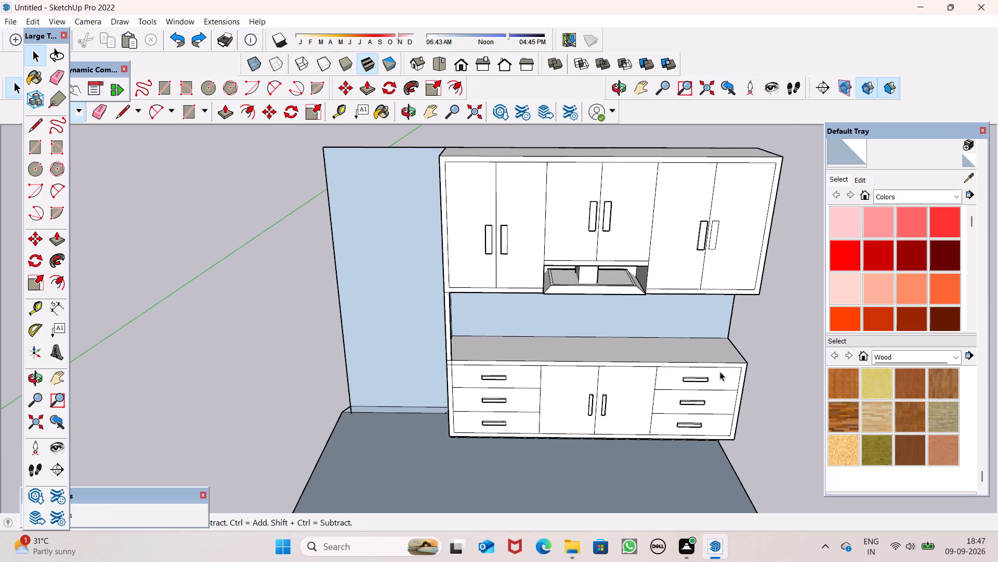
pyautogui.scroll(1, 720, 372)
pyautogui.scroll(-2, 721, 372)
pyautogui.scroll(5, 711, 356)
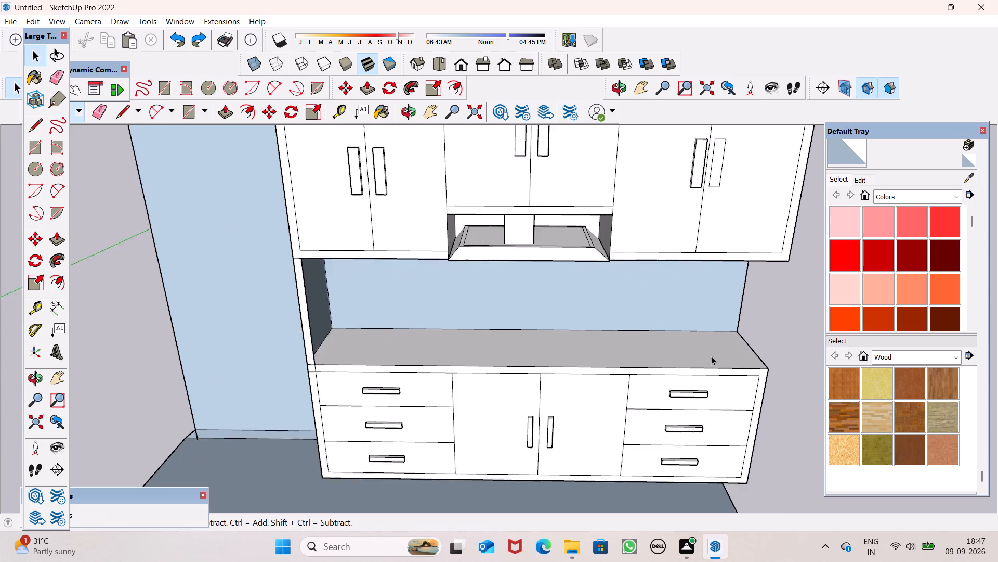
pyautogui.scroll(1, 711, 356)
pyautogui.scroll(1, 674, 430)
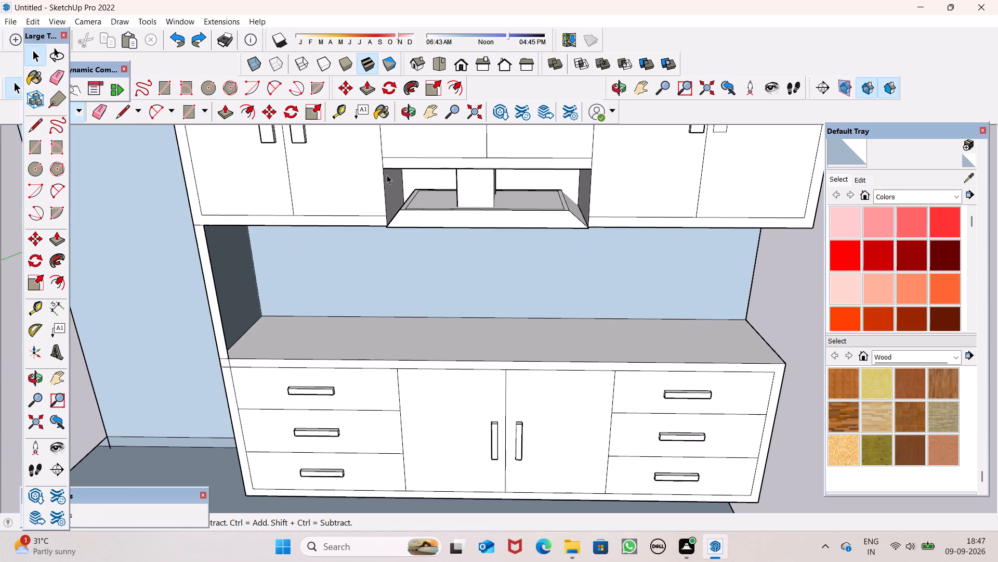
pyautogui.click(104, 116)
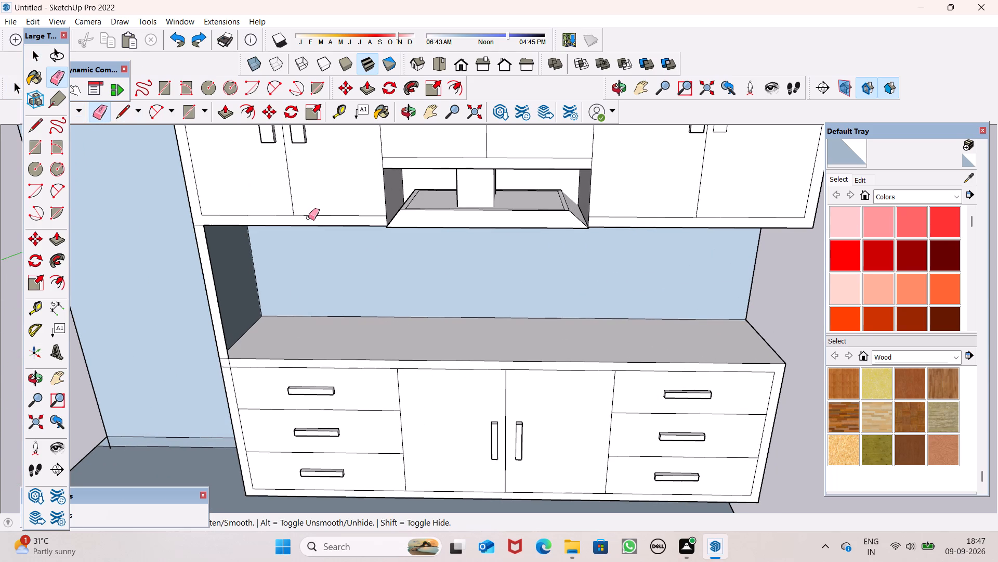
pyautogui.moveTo(703, 388); pyautogui.dragTo(677, 482)
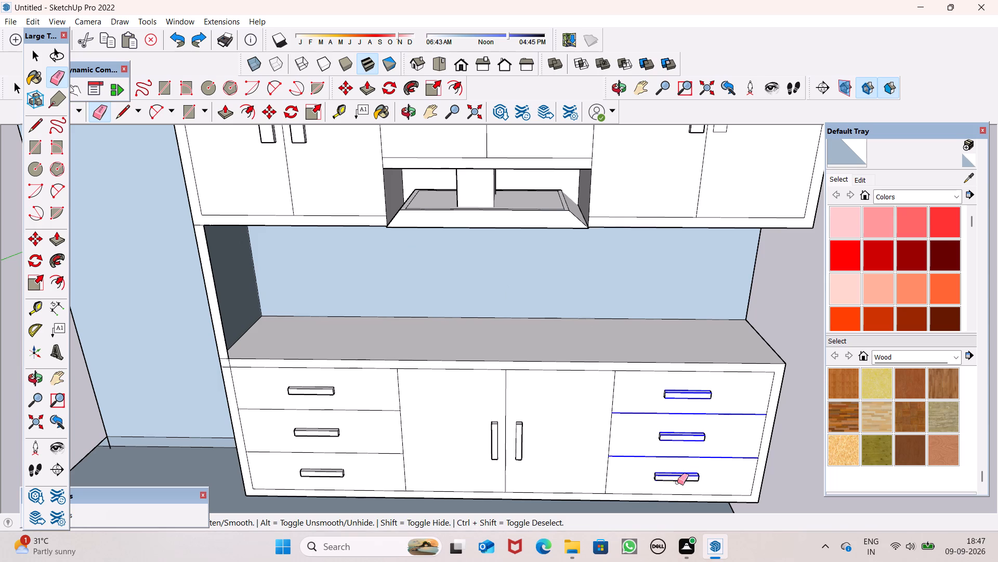
pyautogui.moveTo(677, 482); pyautogui.dragTo(677, 483)
pyautogui.moveTo(665, 390); pyautogui.dragTo(687, 451)
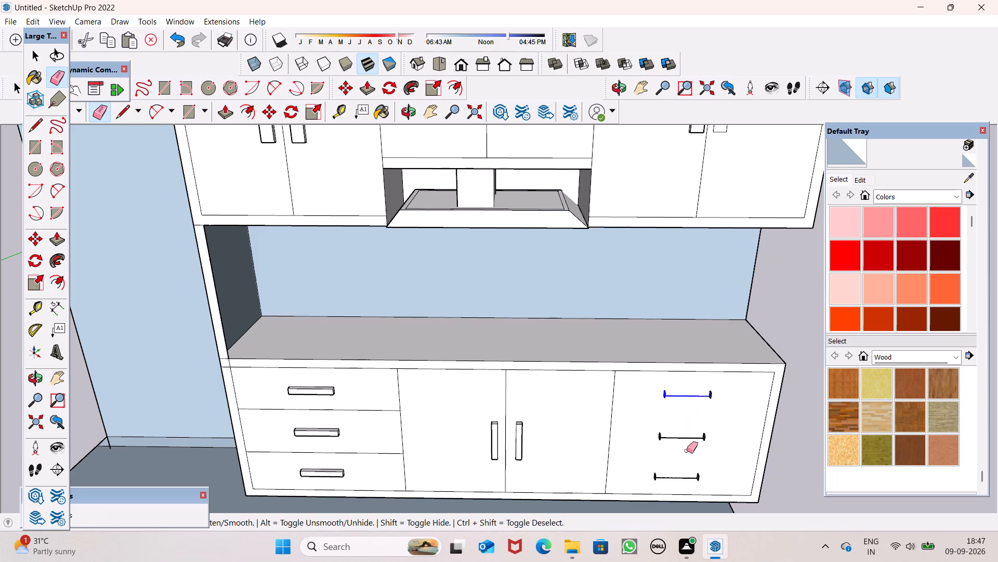
pyautogui.moveTo(687, 451); pyautogui.dragTo(706, 438)
pyautogui.moveTo(706, 438); pyautogui.dragTo(711, 469)
pyautogui.moveTo(709, 391); pyautogui.dragTo(713, 441)
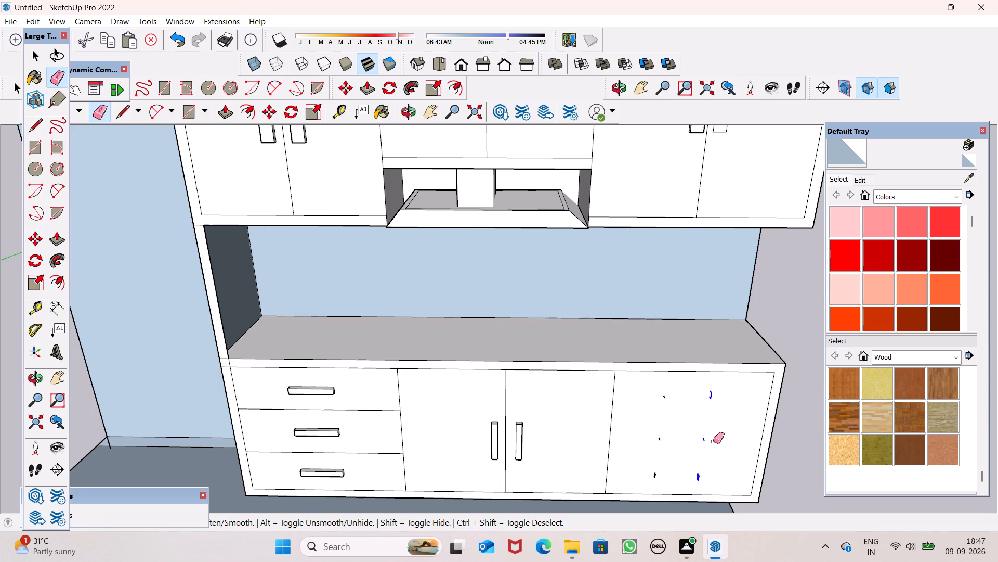
pyautogui.moveTo(713, 441); pyautogui.dragTo(654, 480)
pyautogui.moveTo(654, 480); pyautogui.dragTo(659, 472)
pyautogui.press('space')
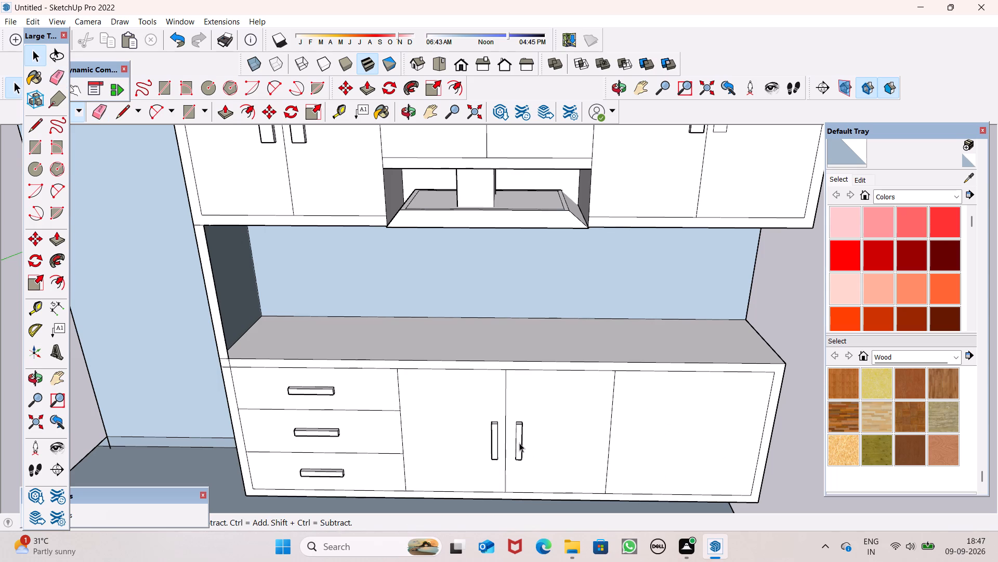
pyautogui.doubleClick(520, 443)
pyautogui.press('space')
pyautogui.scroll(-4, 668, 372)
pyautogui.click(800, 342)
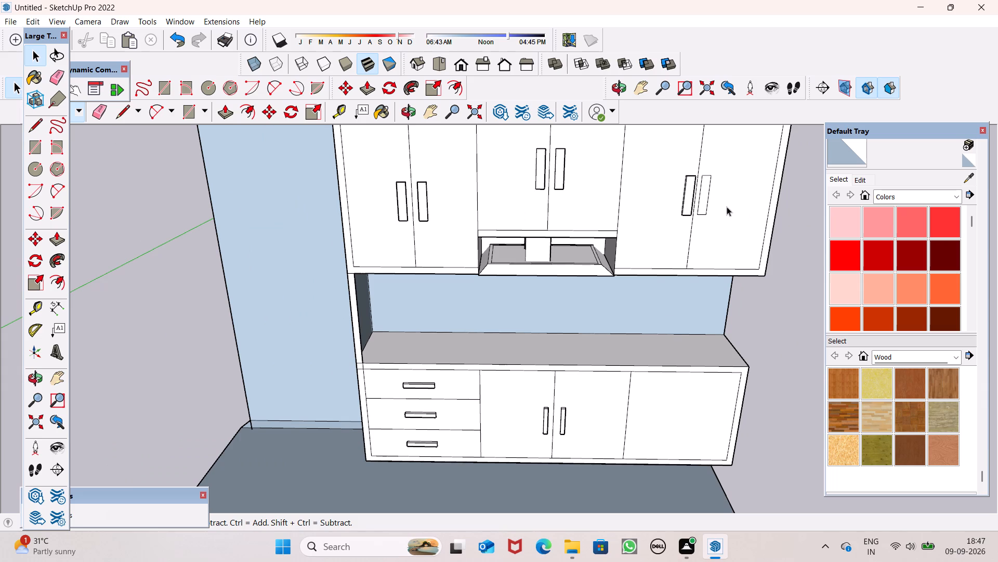
# Copy the flat handle face from the far-right upper door down about 6' onto the right base section, near its left edge.
pyautogui.doubleClick(704, 202)
pyautogui.press('m')
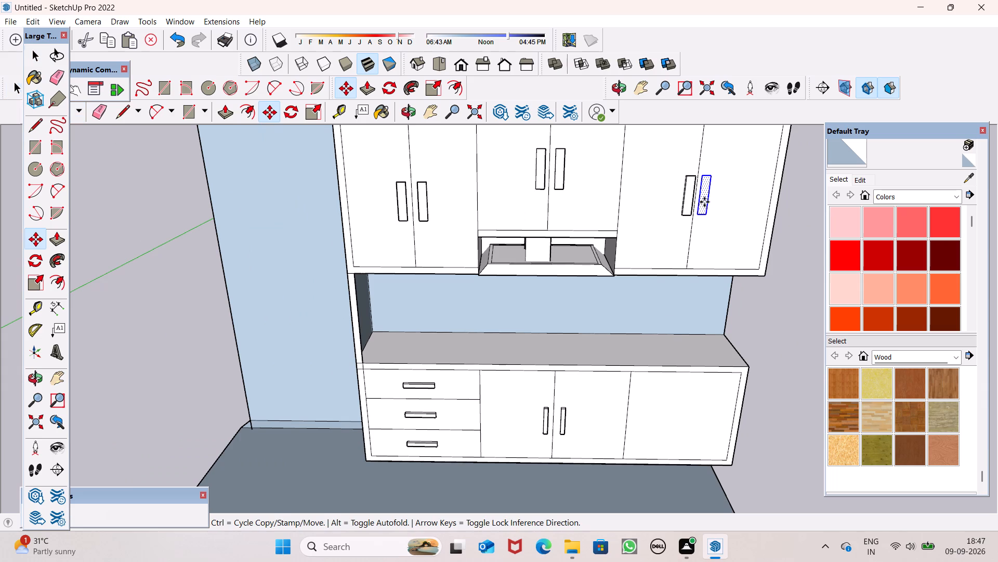
pyautogui.press('Return')
pyautogui.moveTo(704, 202); pyautogui.dragTo(642, 432)
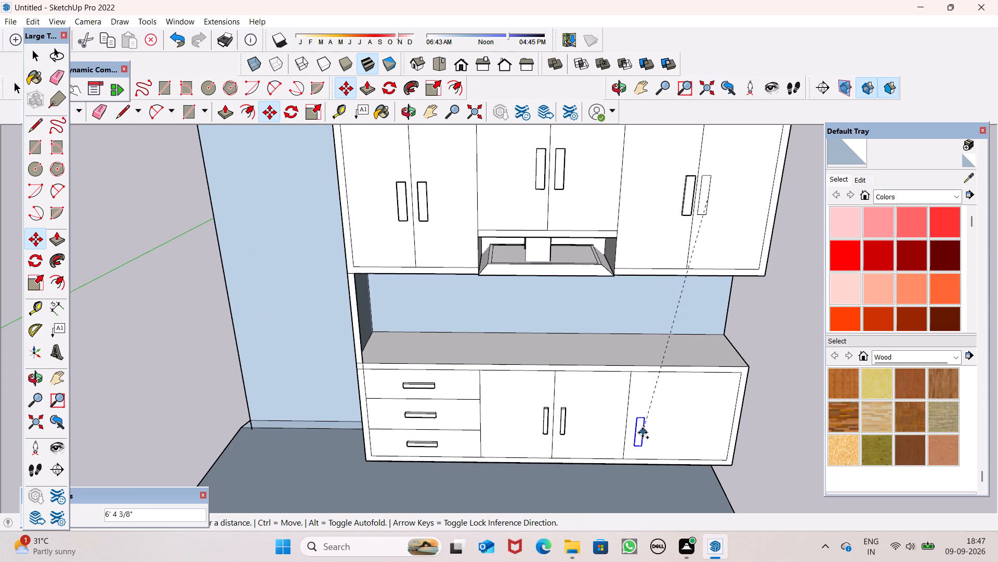
pyautogui.moveTo(642, 432); pyautogui.dragTo(642, 419)
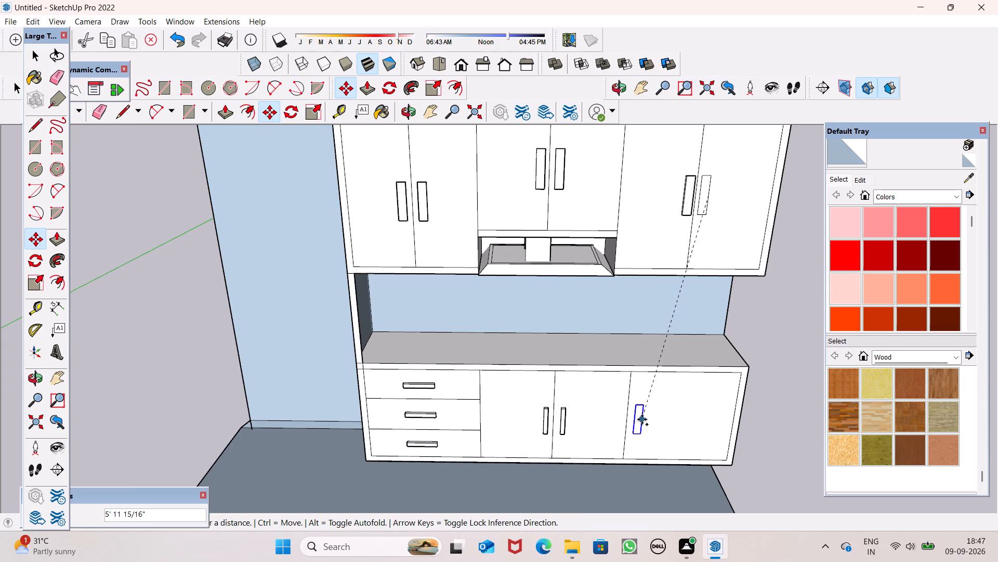
pyautogui.moveTo(642, 419); pyautogui.dragTo(639, 421)
pyautogui.press('space')
# Push/Pull the flat handle faces on the far-right upper door and right base door to the 1" depth of the neighbouring handles.
pyautogui.moveTo(764, 447); pyautogui.dragTo(748, 324, button='middle')
pyautogui.click(750, 327)
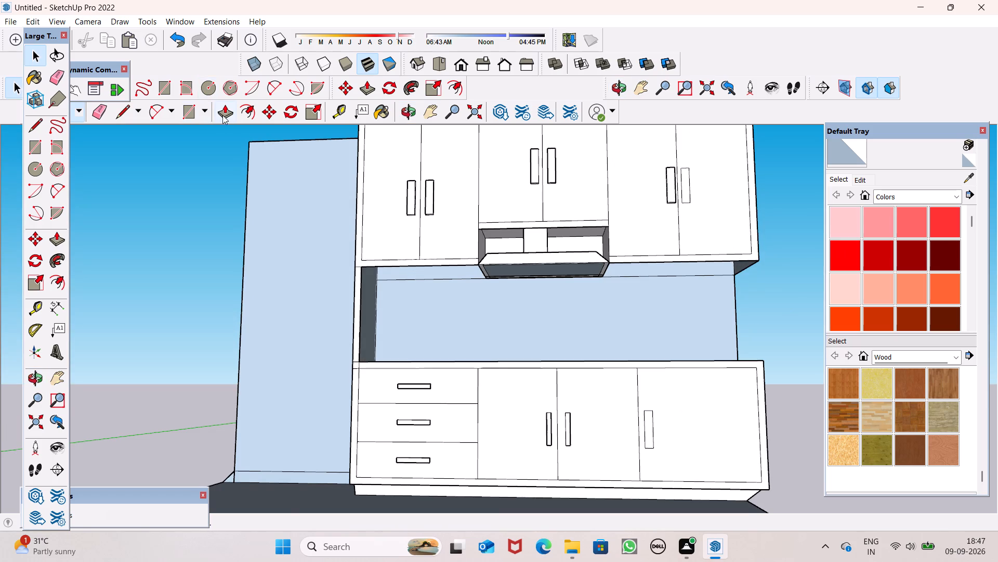
pyautogui.click(222, 115)
pyautogui.moveTo(686, 184); pyautogui.dragTo(670, 187)
pyautogui.moveTo(649, 428); pyautogui.dragTo(611, 433)
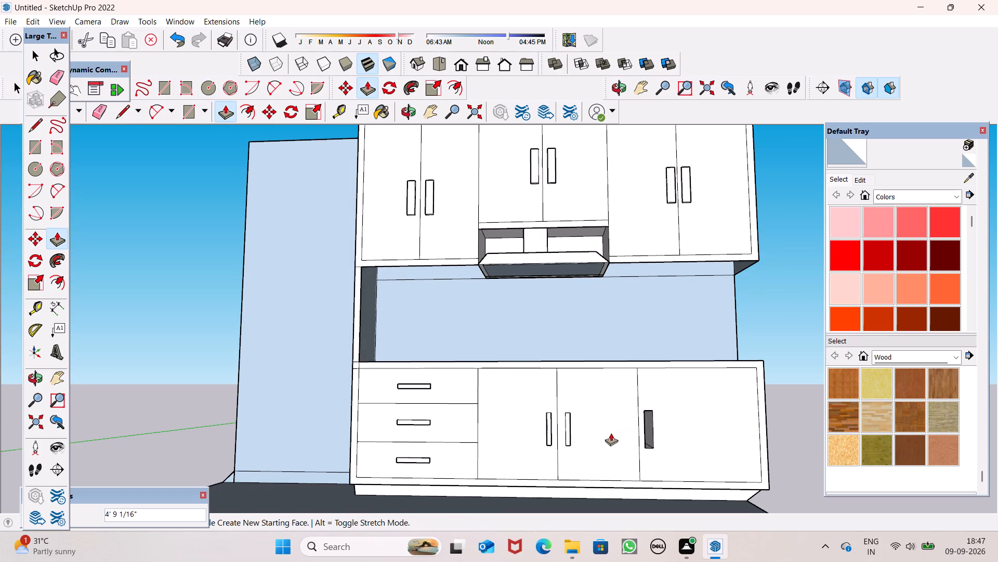
pyautogui.moveTo(611, 433); pyautogui.dragTo(566, 437)
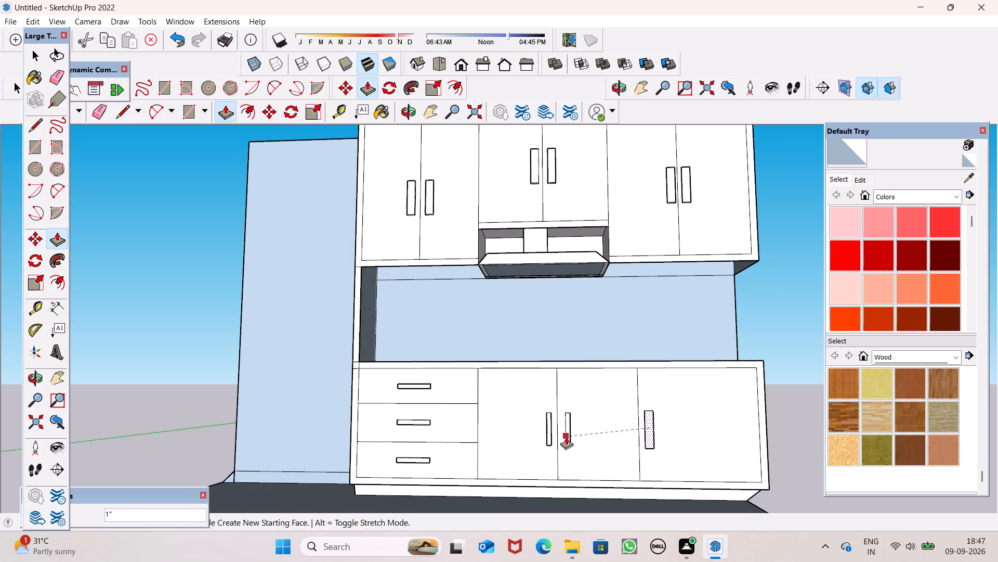
pyautogui.moveTo(566, 437); pyautogui.dragTo(569, 432)
pyautogui.press('space')
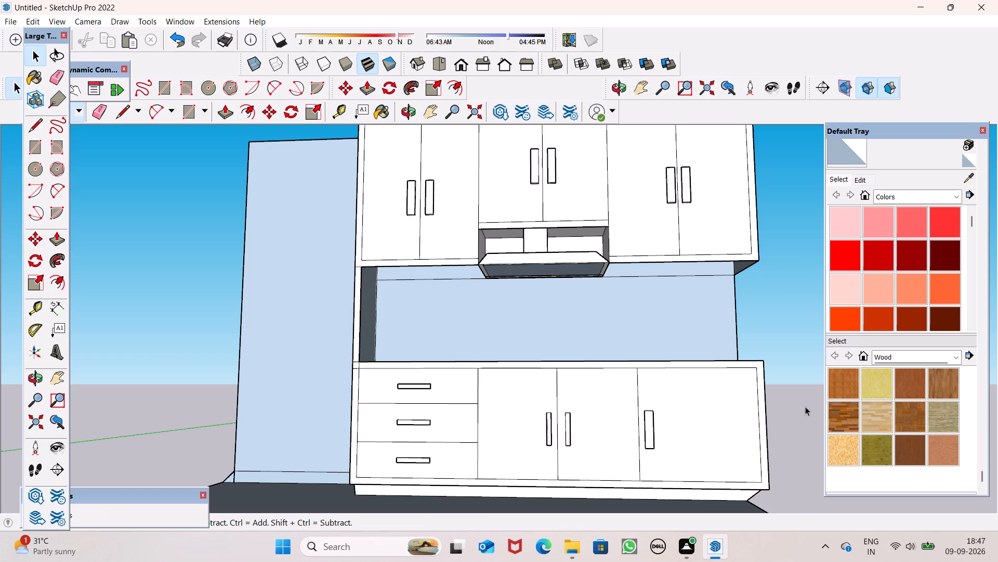
# Draw a rectangle about 1' 10 3/4" by 1' 6" on the countertop above the right base section.
pyautogui.moveTo(805, 407); pyautogui.dragTo(791, 516, button='middle')
pyautogui.scroll(-1, 717, 374)
pyautogui.moveTo(716, 374); pyautogui.dragTo(704, 445, button='middle')
pyautogui.scroll(1, 704, 445)
pyautogui.scroll(2, 714, 345)
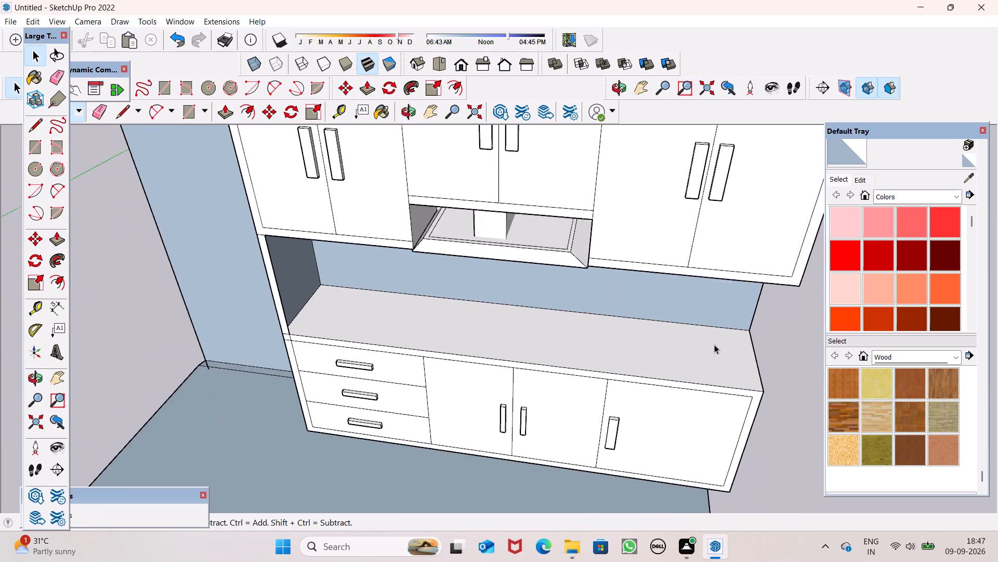
pyautogui.scroll(2, 714, 344)
pyautogui.scroll(-1, 716, 346)
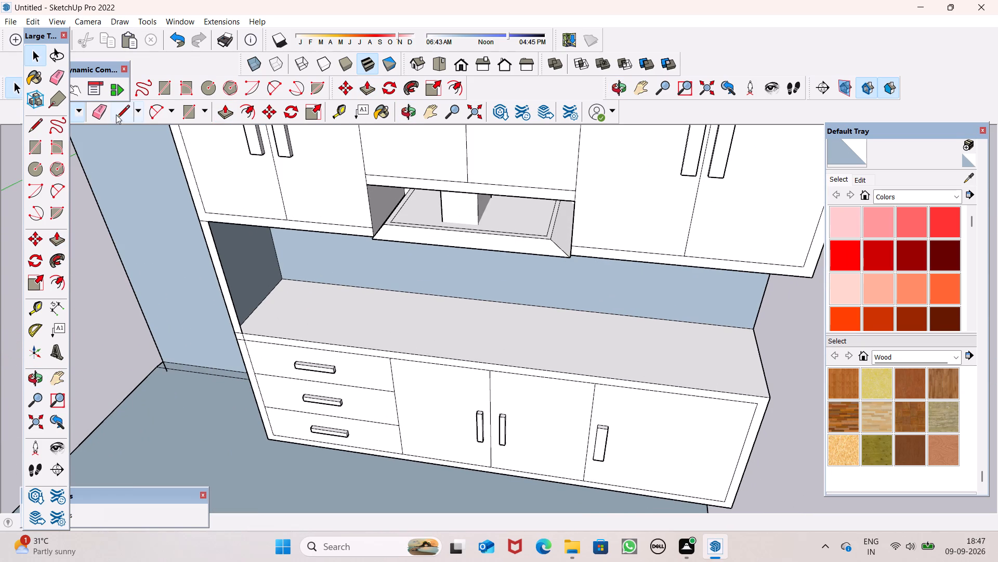
pyautogui.click(116, 114)
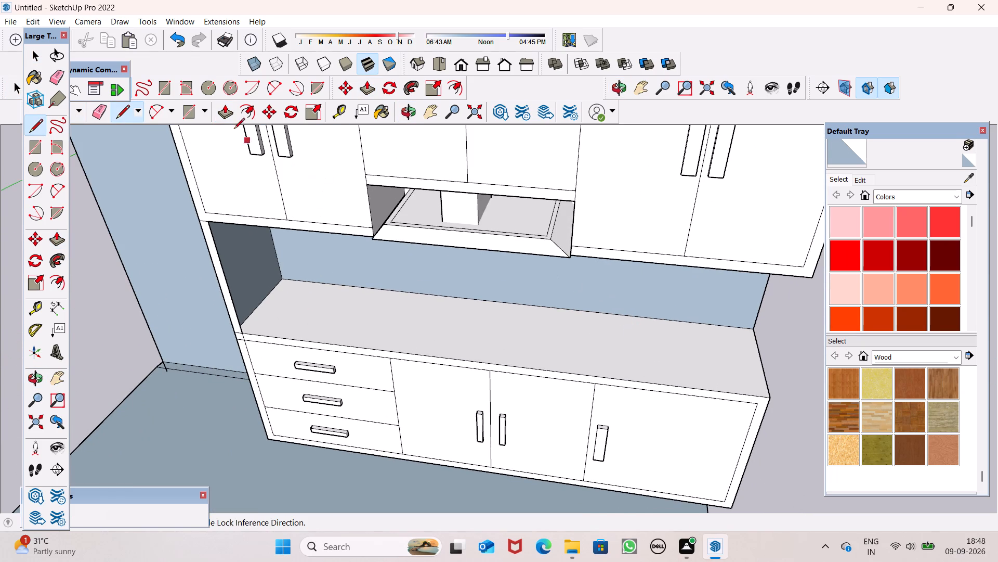
pyautogui.click(184, 115)
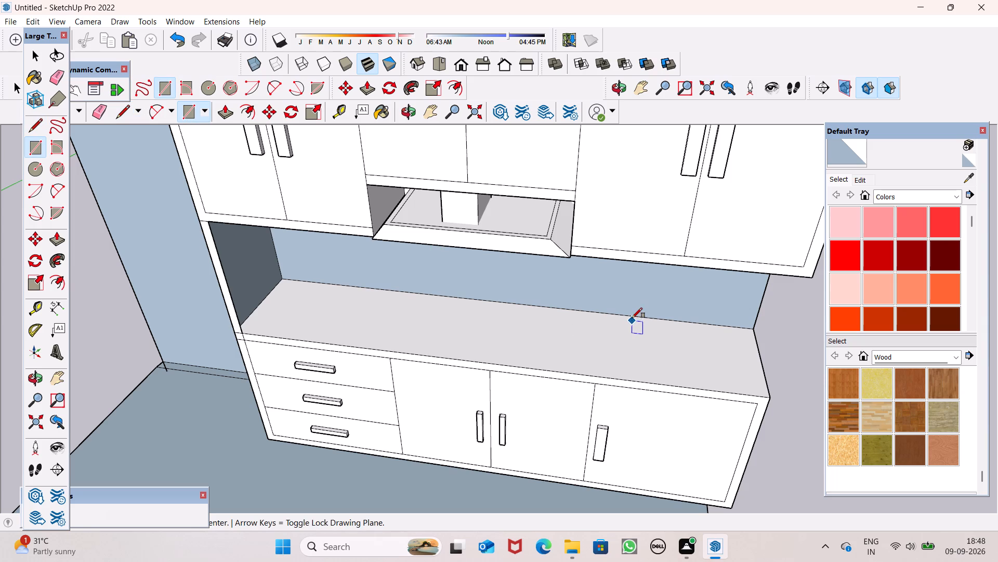
pyautogui.moveTo(626, 323); pyautogui.dragTo(716, 380)
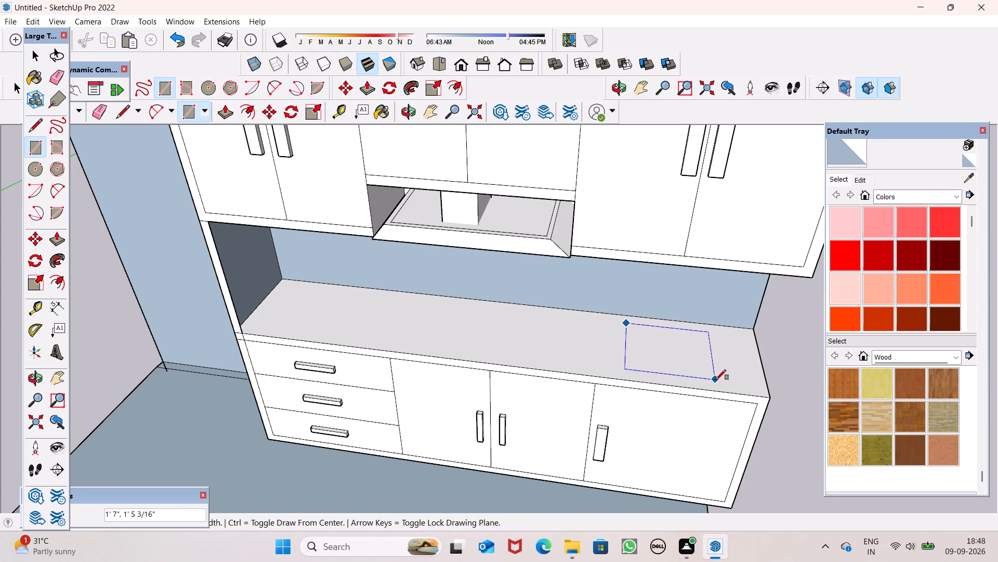
pyautogui.moveTo(716, 380); pyautogui.dragTo(734, 385)
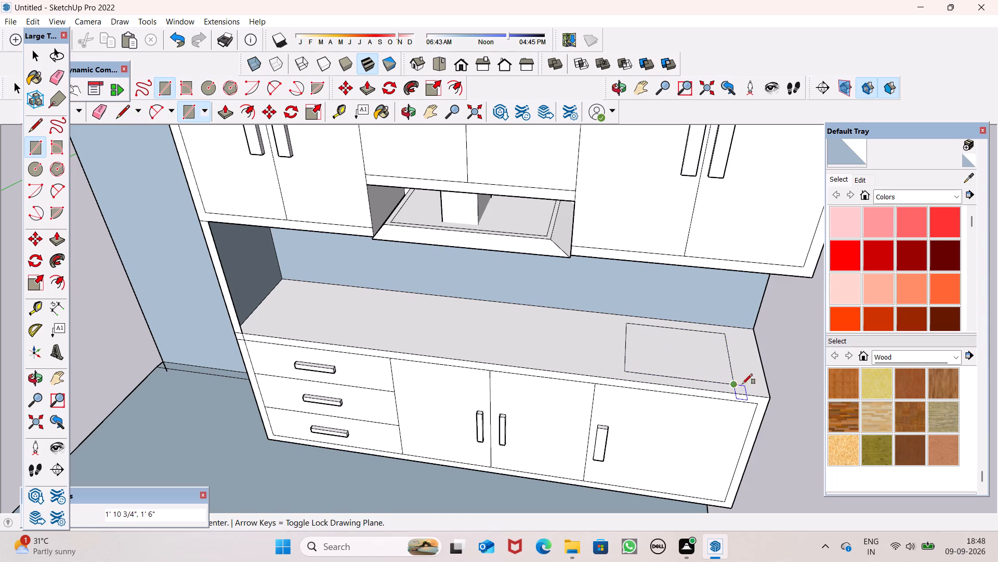
pyautogui.press('space')
# Offset the edges of the countertop rectangle outward by about 15/16" to form a sink rim.
pyautogui.moveTo(742, 339); pyautogui.dragTo(707, 425, button='middle')
pyautogui.scroll(1, 707, 425)
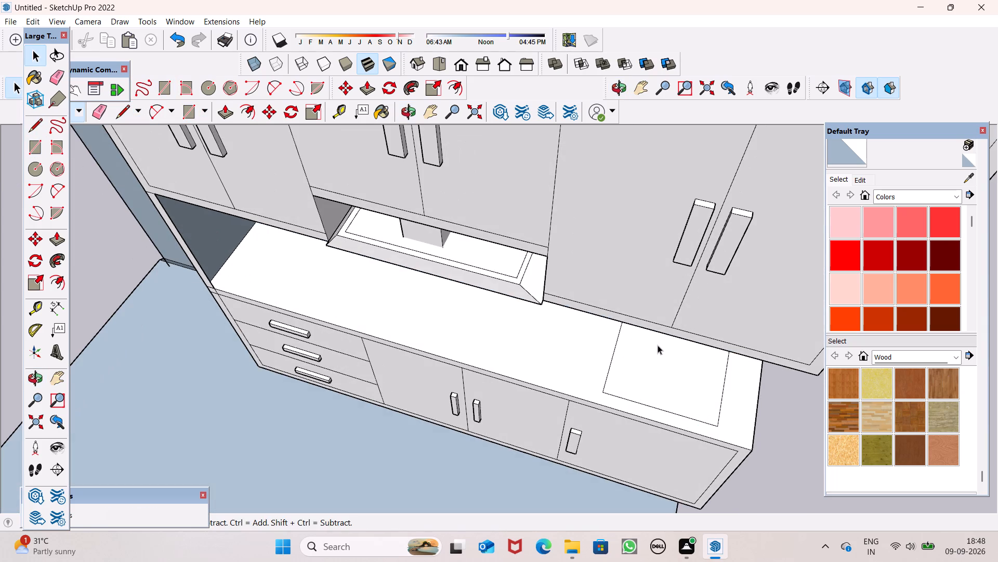
pyautogui.moveTo(665, 367); pyautogui.dragTo(698, 279, button='middle')
pyautogui.scroll(1, 698, 276)
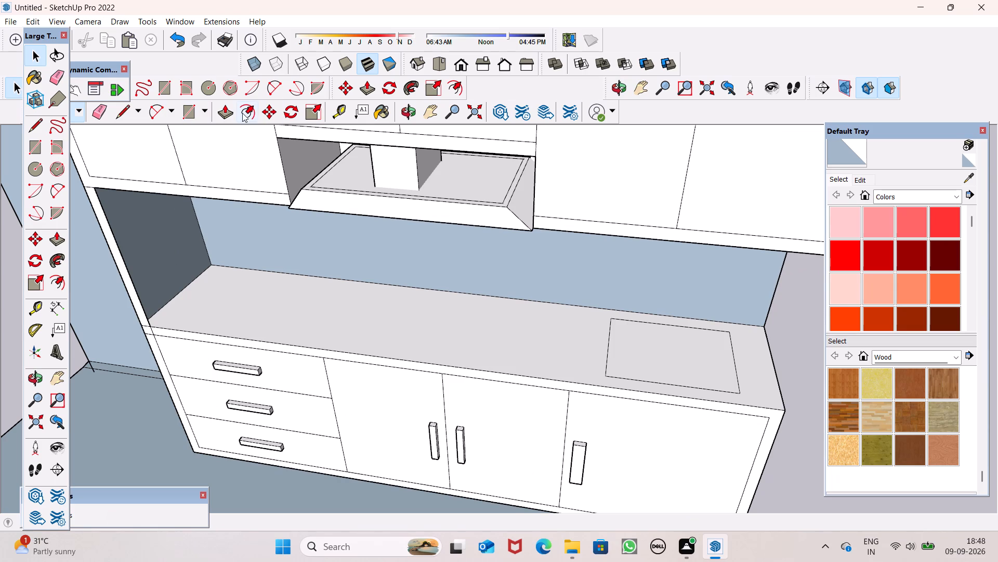
pyautogui.click(432, 90)
pyautogui.click(449, 88)
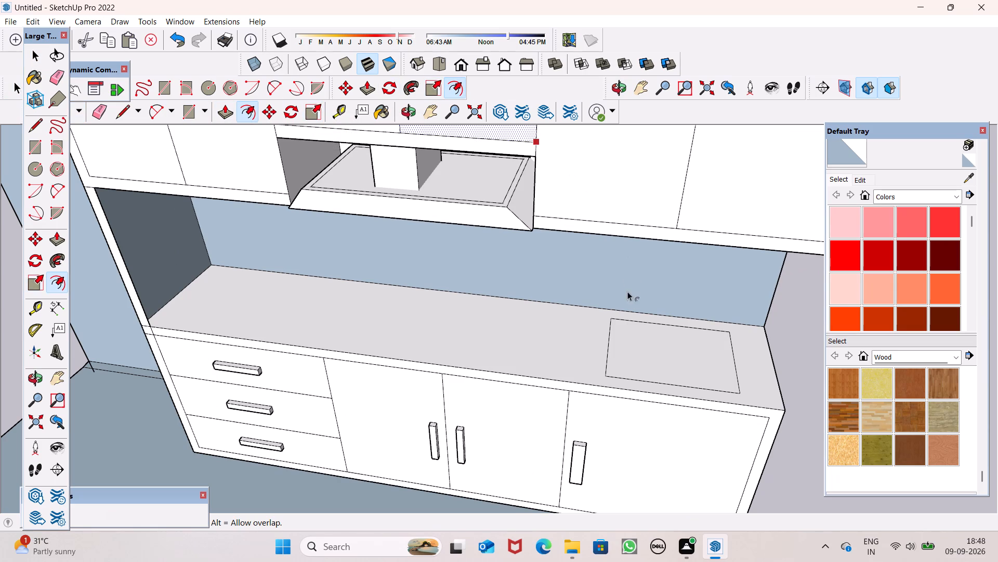
pyautogui.press('space')
pyautogui.click(633, 327)
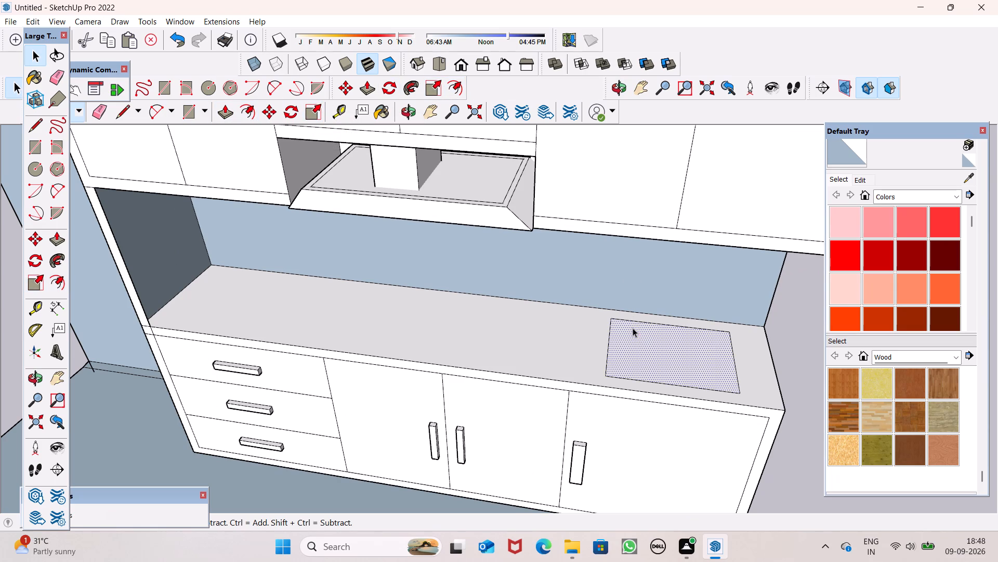
pyautogui.click(453, 91)
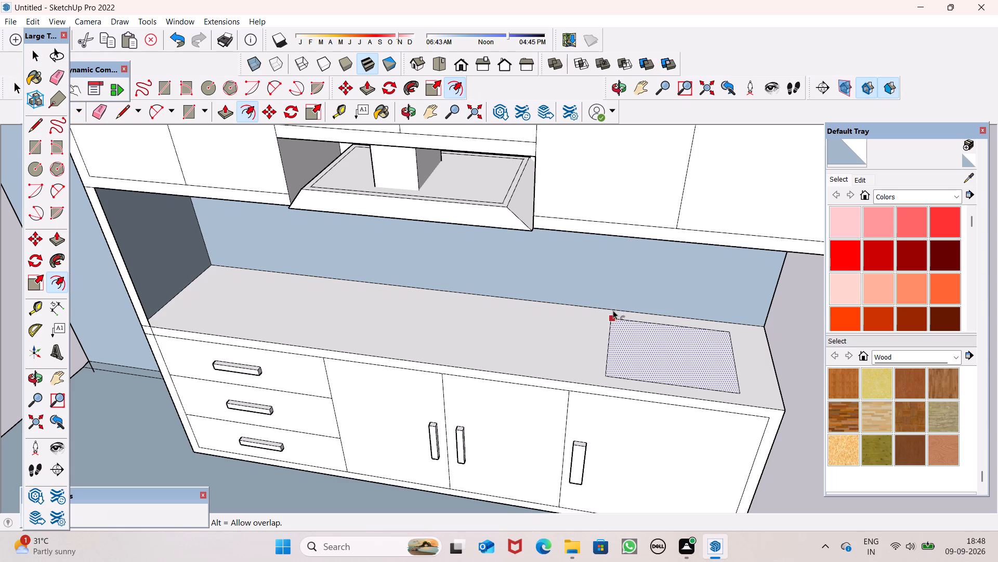
pyautogui.click(611, 312)
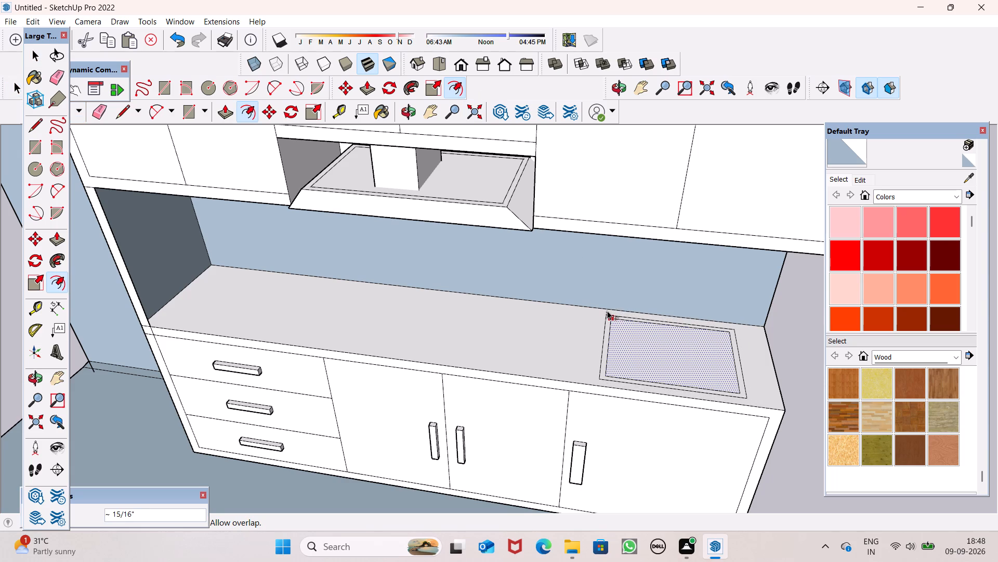
pyautogui.press('space')
pyautogui.scroll(1, 710, 311)
pyautogui.press('space')
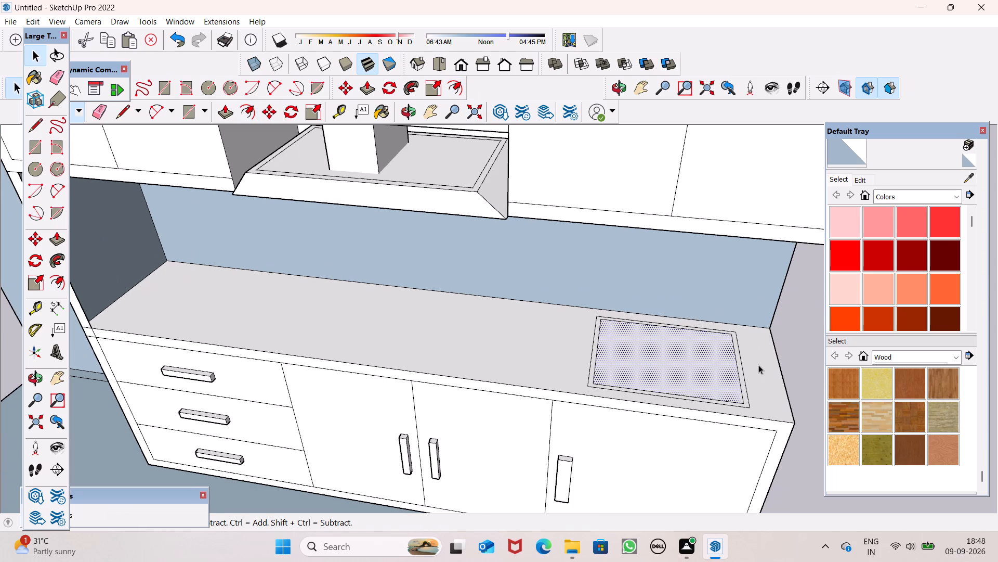
pyautogui.press('space')
pyautogui.scroll(3, 755, 360)
pyautogui.scroll(-3, 772, 350)
pyautogui.click(806, 351)
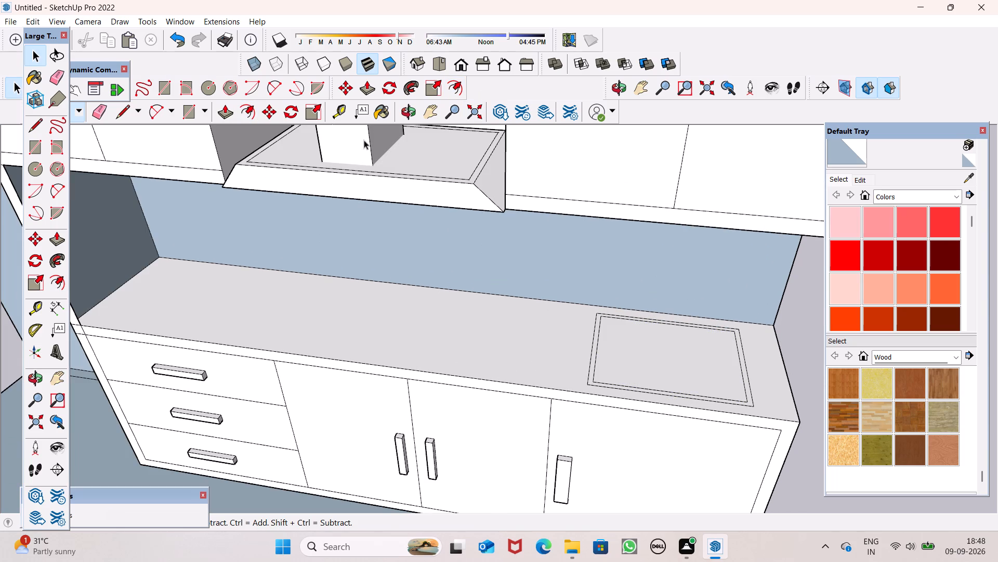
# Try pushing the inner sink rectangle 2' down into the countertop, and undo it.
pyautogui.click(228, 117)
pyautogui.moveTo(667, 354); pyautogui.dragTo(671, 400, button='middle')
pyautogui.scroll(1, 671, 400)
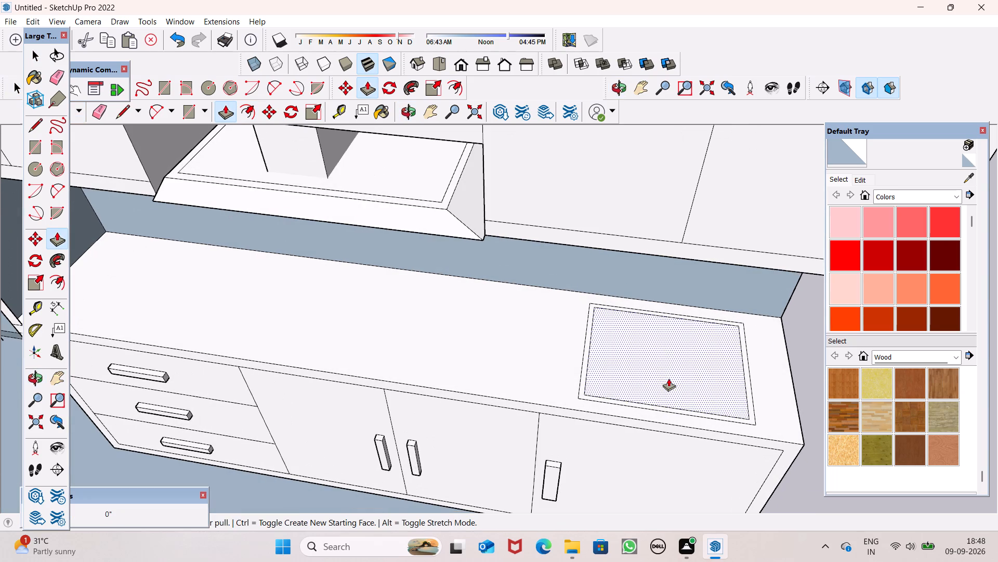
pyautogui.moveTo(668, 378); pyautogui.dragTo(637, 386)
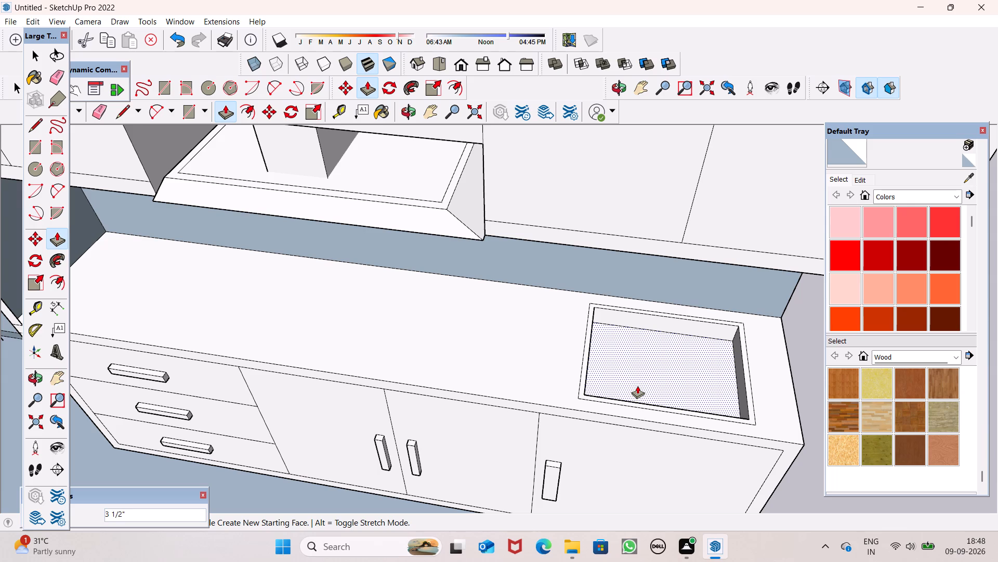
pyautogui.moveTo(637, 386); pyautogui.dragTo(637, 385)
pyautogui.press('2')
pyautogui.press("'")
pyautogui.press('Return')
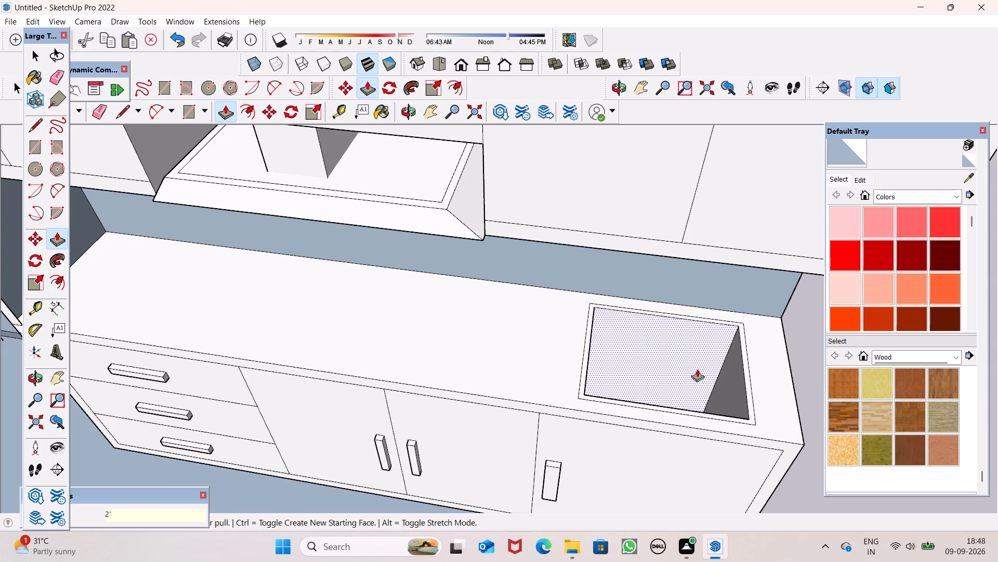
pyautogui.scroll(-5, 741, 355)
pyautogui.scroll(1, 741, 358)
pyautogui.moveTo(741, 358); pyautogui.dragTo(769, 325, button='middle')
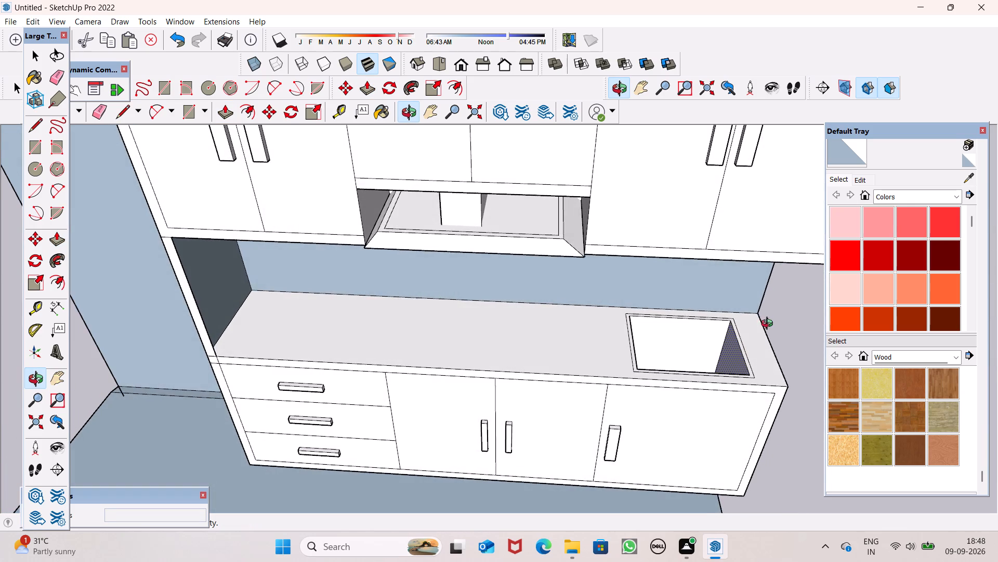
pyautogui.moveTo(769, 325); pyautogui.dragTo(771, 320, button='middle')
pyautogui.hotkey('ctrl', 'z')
# Push/Pull the inner sink rectangle 1' down into the countertop to form the basin.
pyautogui.moveTo(687, 339); pyautogui.dragTo(680, 359)
pyautogui.write("1'")
pyautogui.press('Return')
pyautogui.moveTo(710, 376); pyautogui.dragTo(639, 384, button='middle')
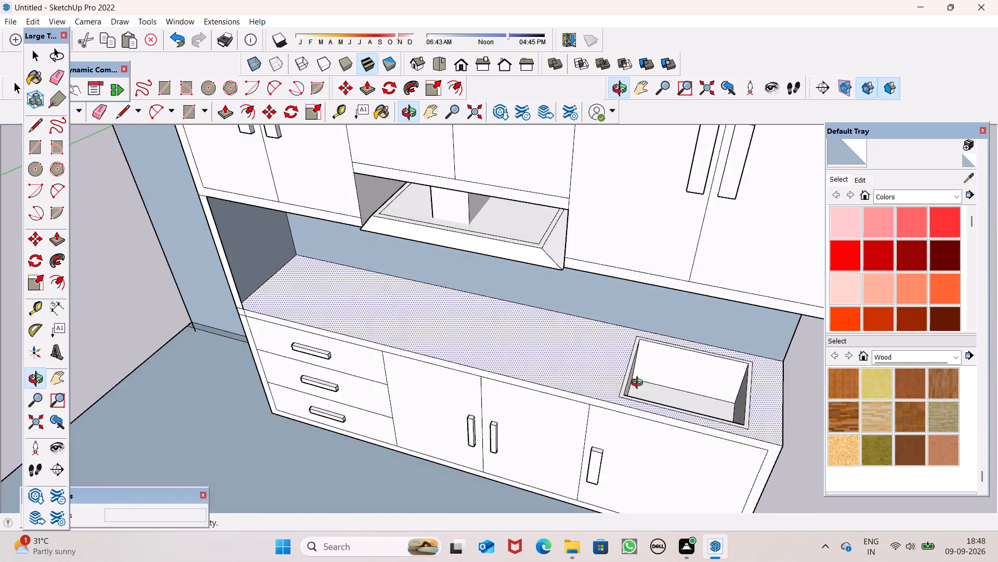
pyautogui.moveTo(639, 384); pyautogui.dragTo(680, 334, button='middle')
pyautogui.press('space')
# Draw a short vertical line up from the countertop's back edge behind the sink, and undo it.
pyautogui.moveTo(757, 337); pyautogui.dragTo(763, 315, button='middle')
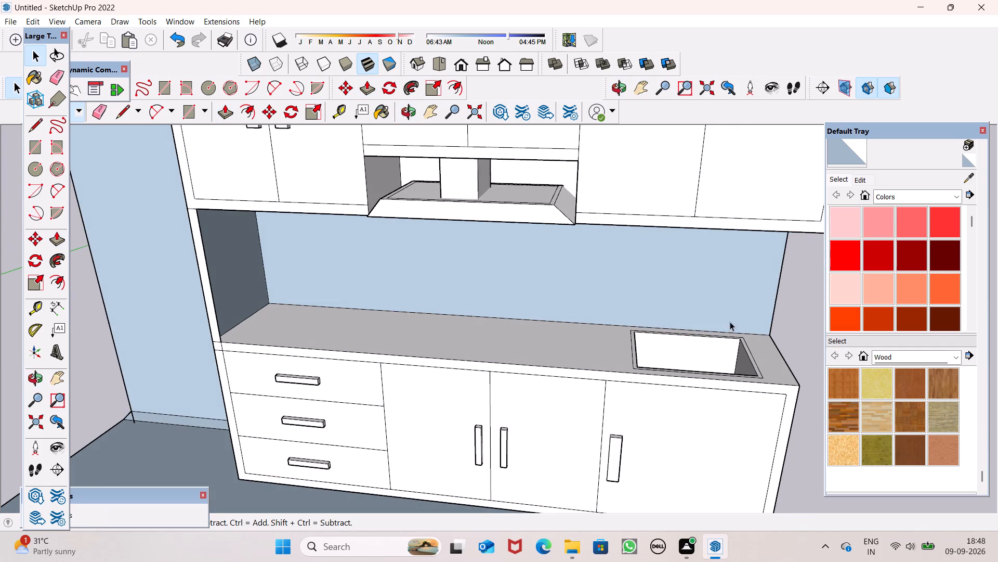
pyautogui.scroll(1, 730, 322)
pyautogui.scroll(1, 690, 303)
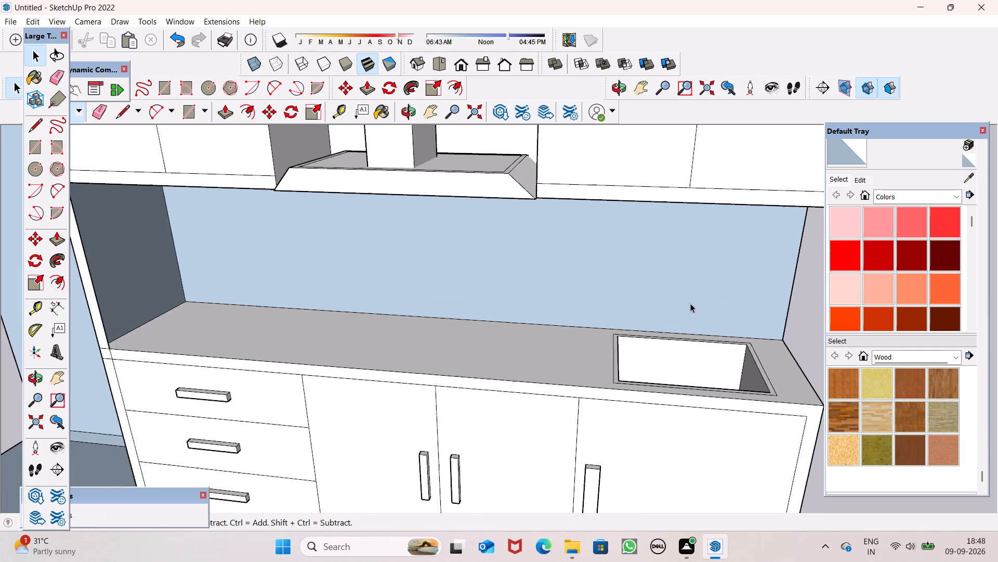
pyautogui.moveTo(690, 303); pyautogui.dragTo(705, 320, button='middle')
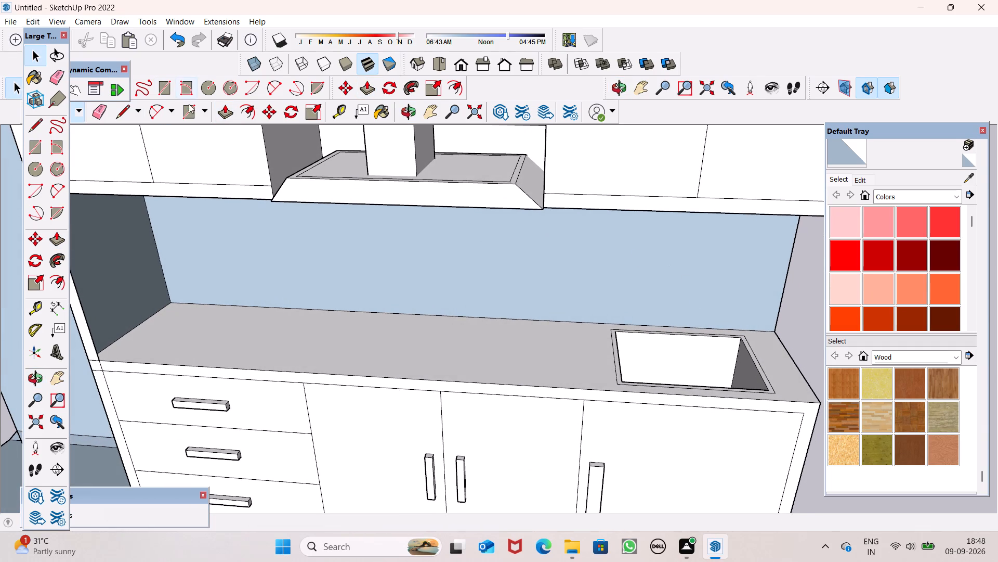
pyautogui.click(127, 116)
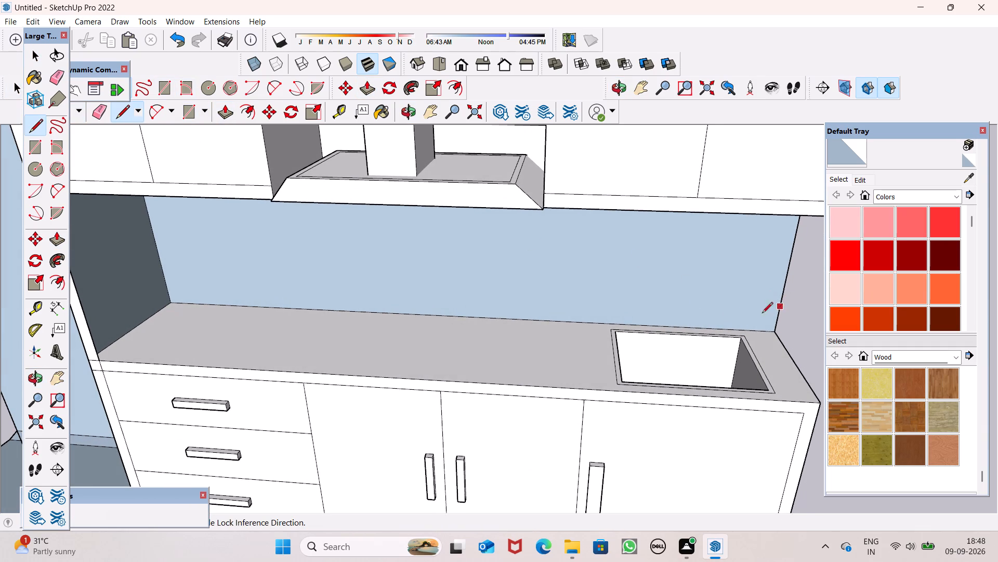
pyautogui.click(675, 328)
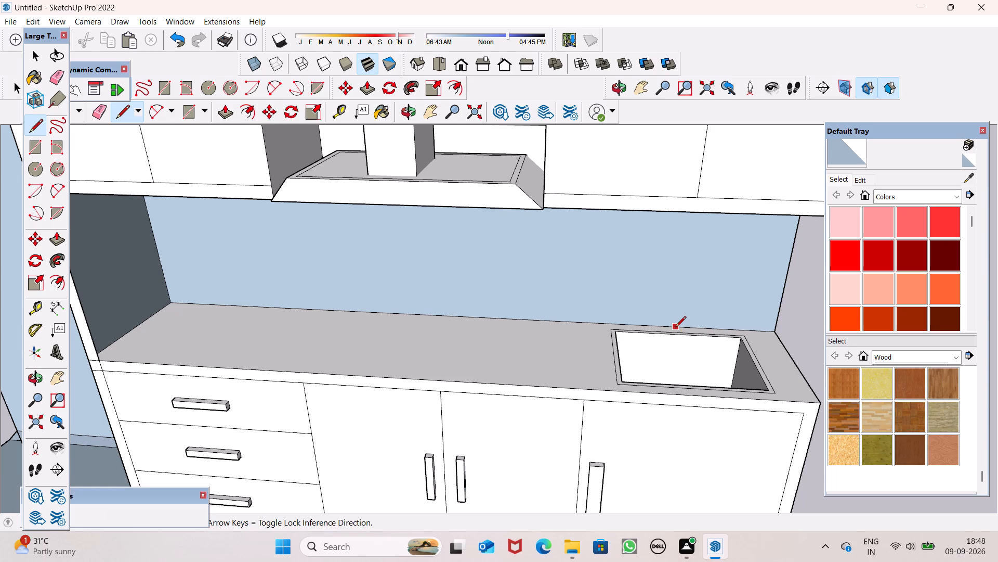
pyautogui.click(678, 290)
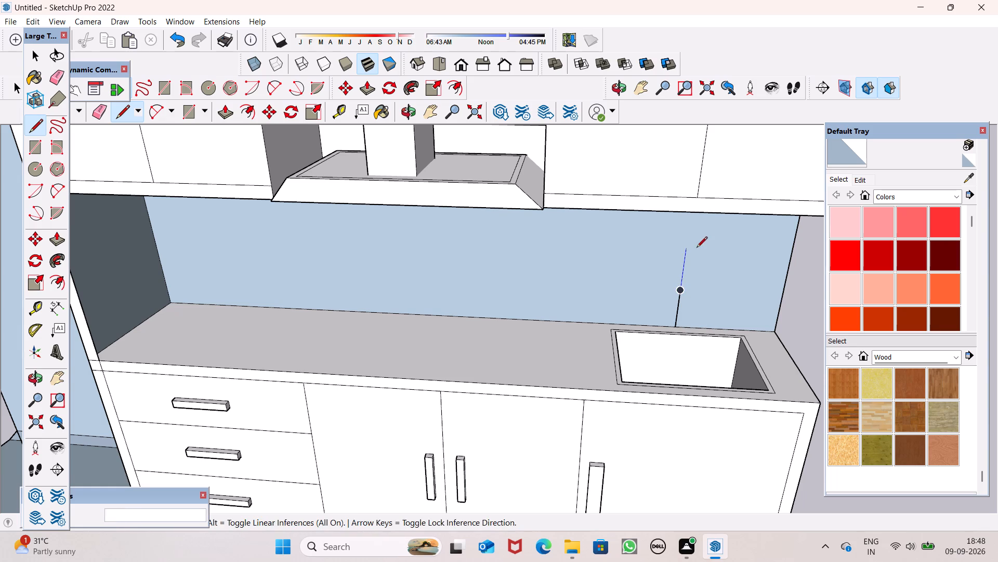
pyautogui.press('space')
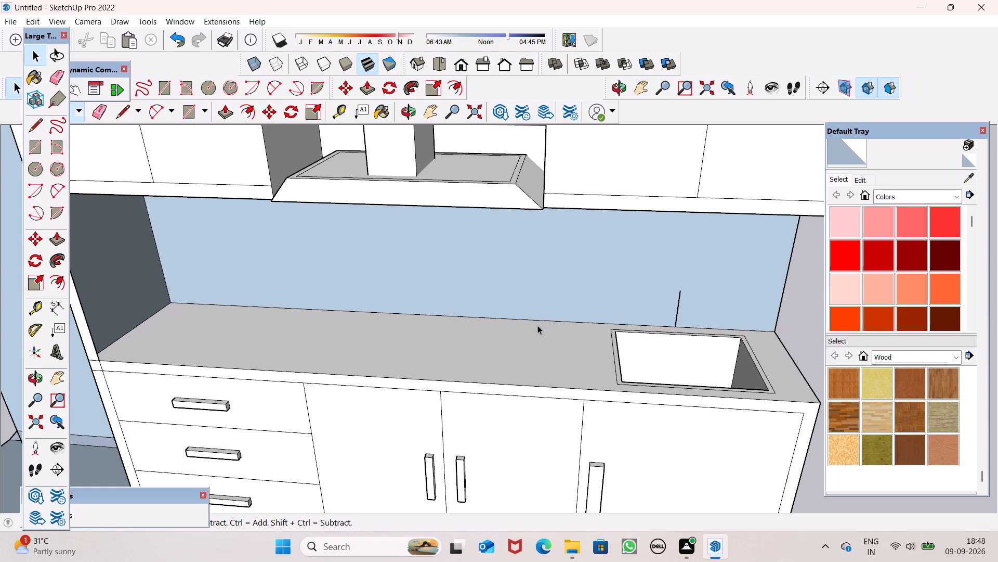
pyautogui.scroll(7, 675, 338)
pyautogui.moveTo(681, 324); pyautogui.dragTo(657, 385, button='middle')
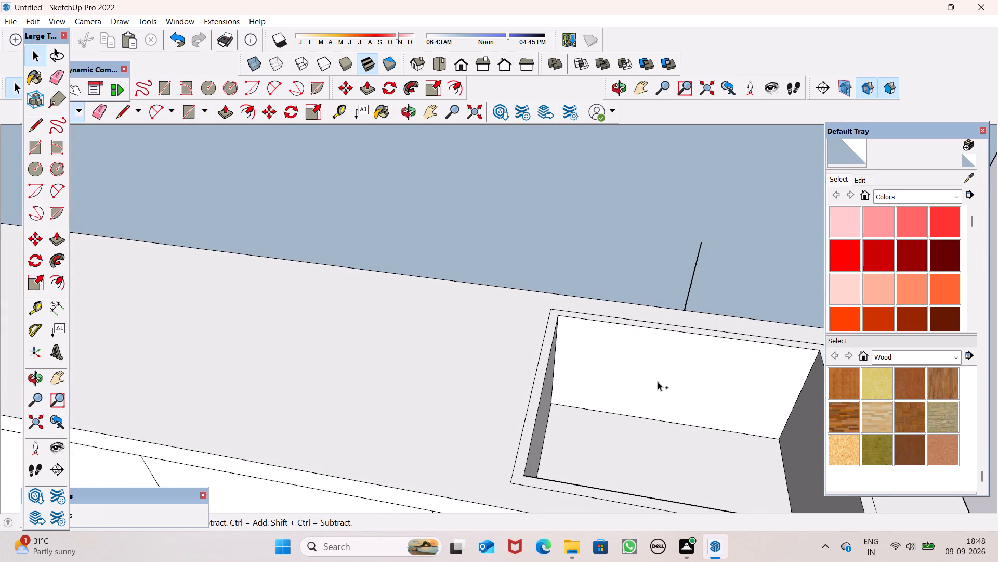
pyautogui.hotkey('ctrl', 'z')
# Draw a vertical line about 5 11/16" high from the countertop strip between the sink and the back wall.
pyautogui.click(115, 118)
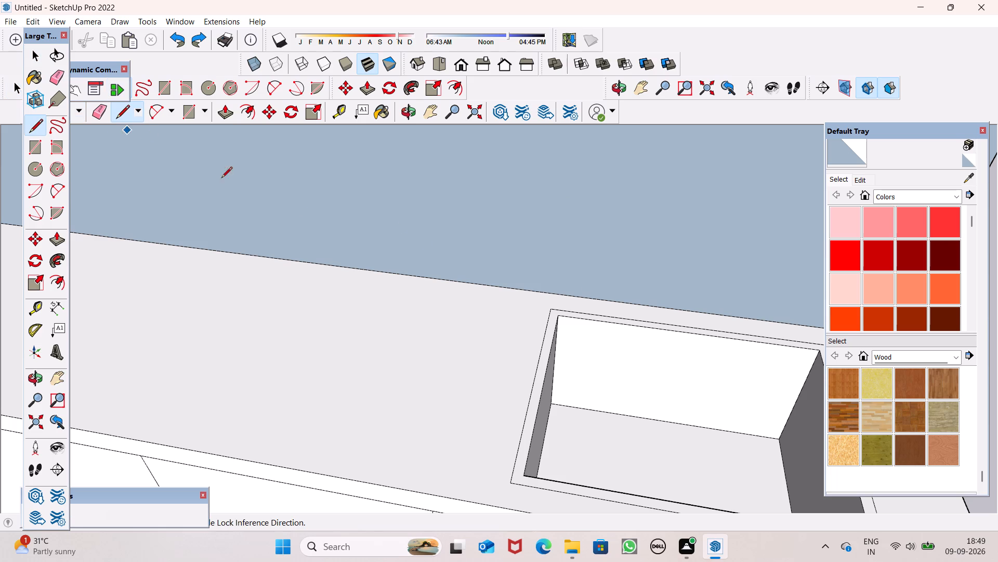
pyautogui.click(694, 321)
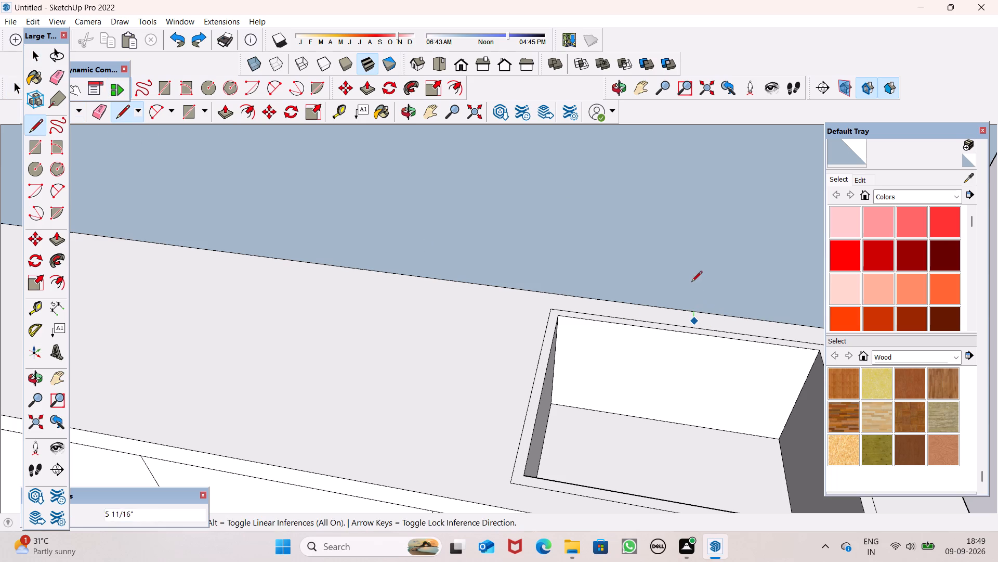
pyautogui.click(700, 273)
pyautogui.press('space')
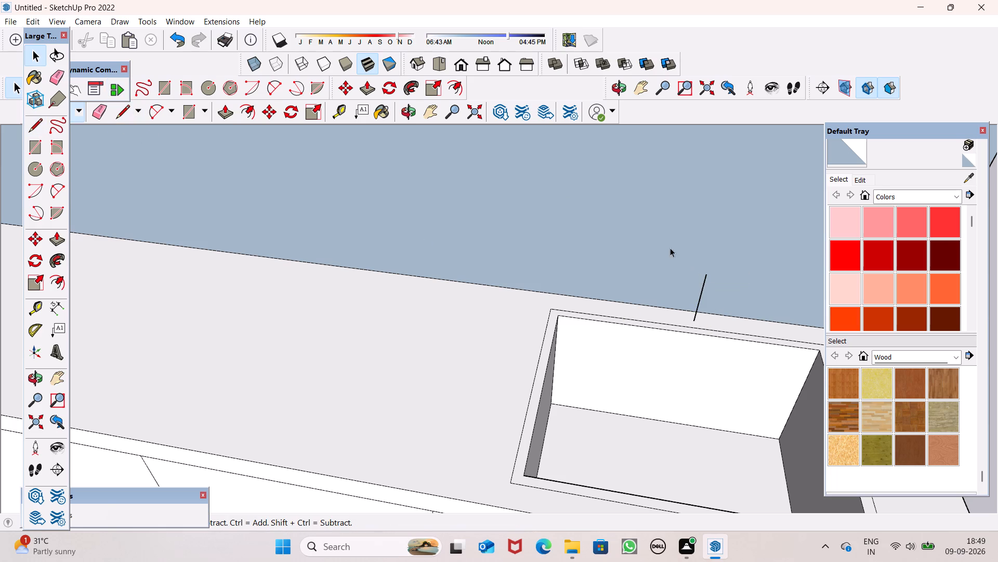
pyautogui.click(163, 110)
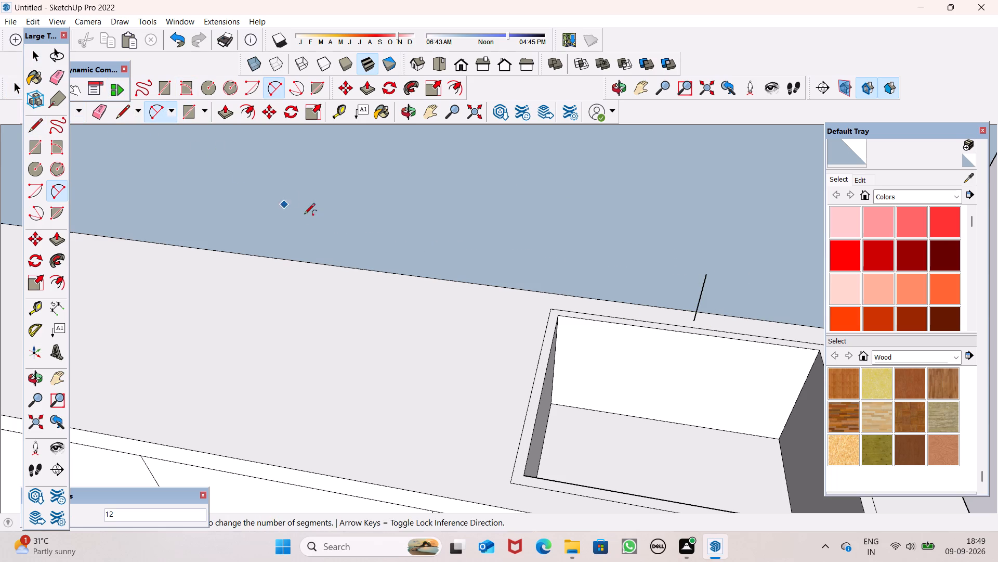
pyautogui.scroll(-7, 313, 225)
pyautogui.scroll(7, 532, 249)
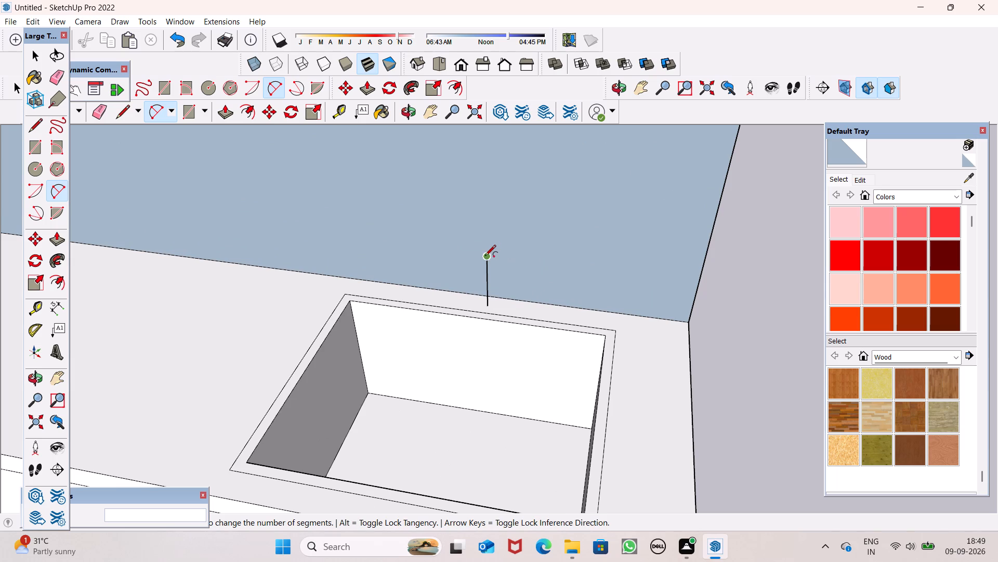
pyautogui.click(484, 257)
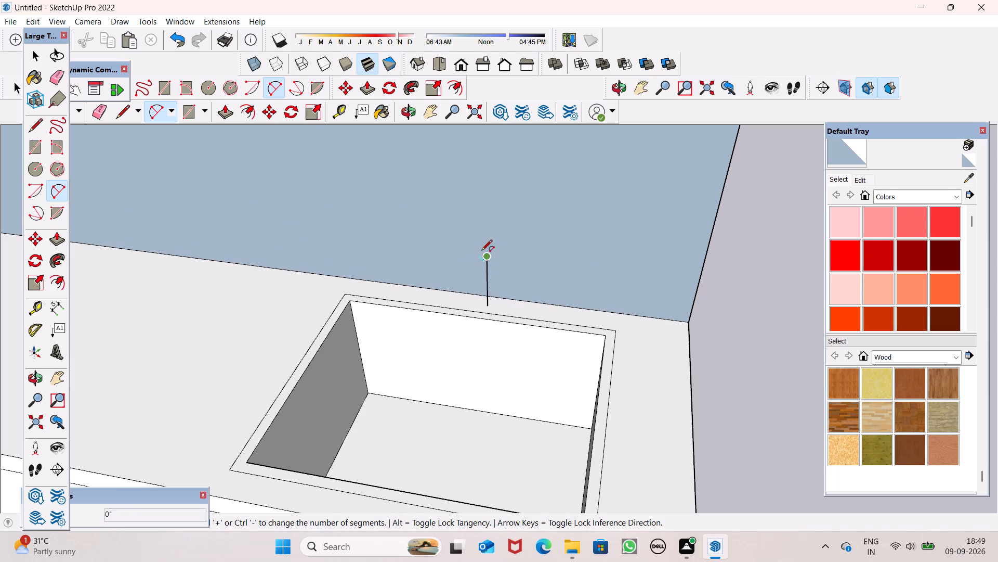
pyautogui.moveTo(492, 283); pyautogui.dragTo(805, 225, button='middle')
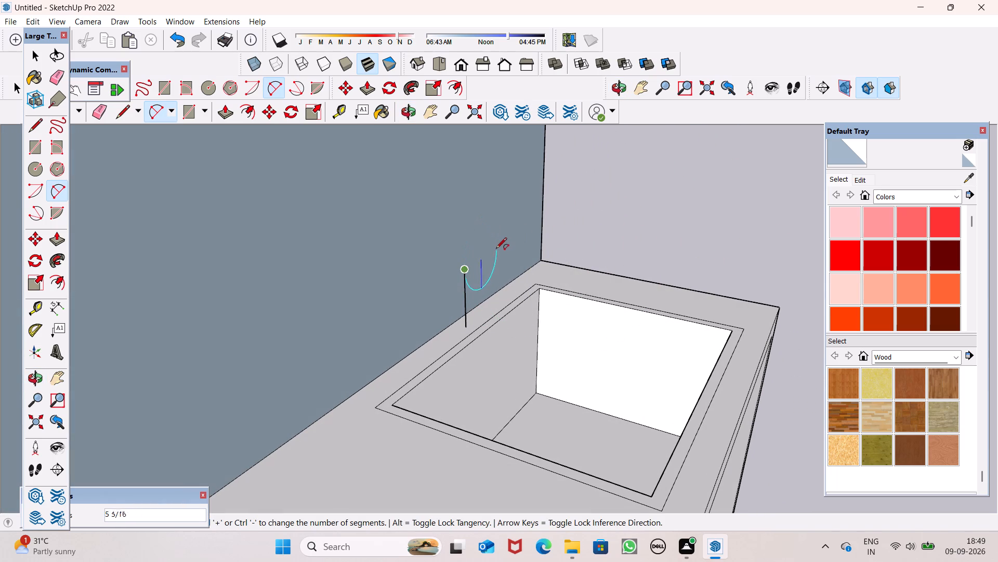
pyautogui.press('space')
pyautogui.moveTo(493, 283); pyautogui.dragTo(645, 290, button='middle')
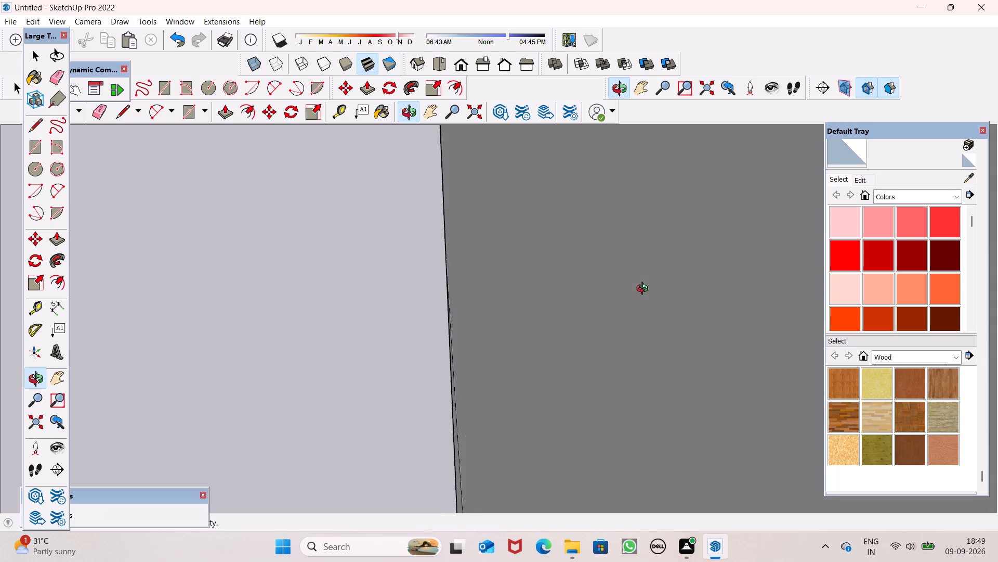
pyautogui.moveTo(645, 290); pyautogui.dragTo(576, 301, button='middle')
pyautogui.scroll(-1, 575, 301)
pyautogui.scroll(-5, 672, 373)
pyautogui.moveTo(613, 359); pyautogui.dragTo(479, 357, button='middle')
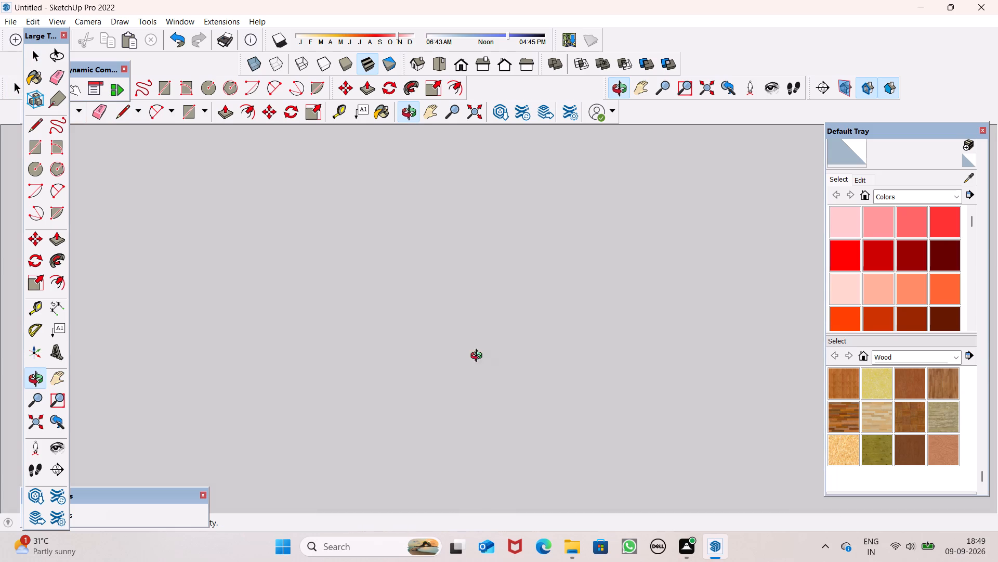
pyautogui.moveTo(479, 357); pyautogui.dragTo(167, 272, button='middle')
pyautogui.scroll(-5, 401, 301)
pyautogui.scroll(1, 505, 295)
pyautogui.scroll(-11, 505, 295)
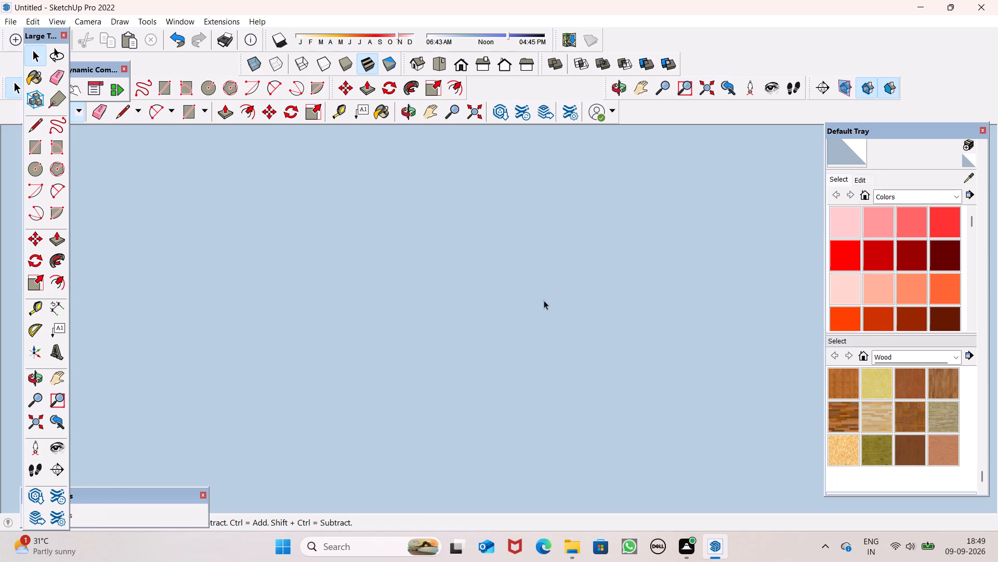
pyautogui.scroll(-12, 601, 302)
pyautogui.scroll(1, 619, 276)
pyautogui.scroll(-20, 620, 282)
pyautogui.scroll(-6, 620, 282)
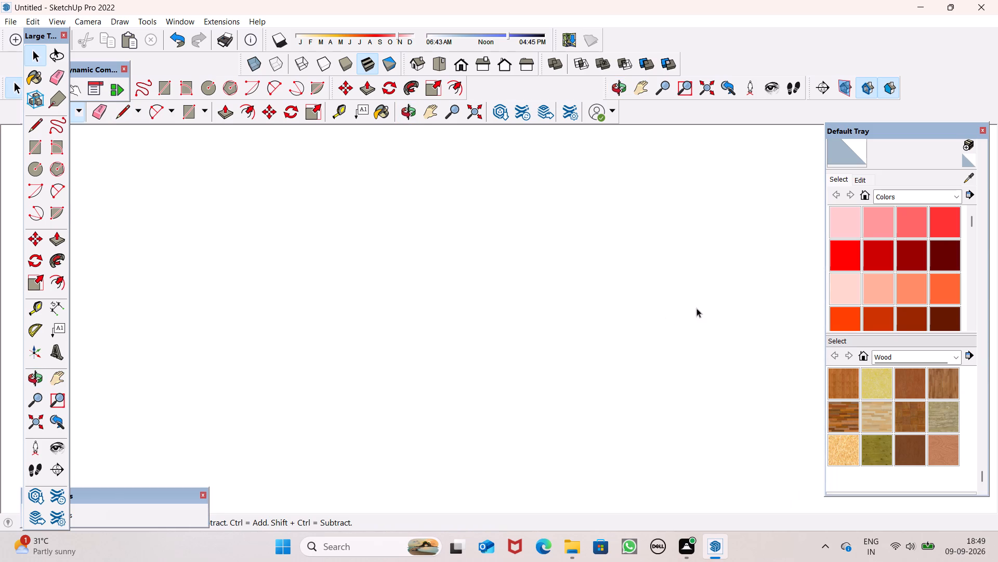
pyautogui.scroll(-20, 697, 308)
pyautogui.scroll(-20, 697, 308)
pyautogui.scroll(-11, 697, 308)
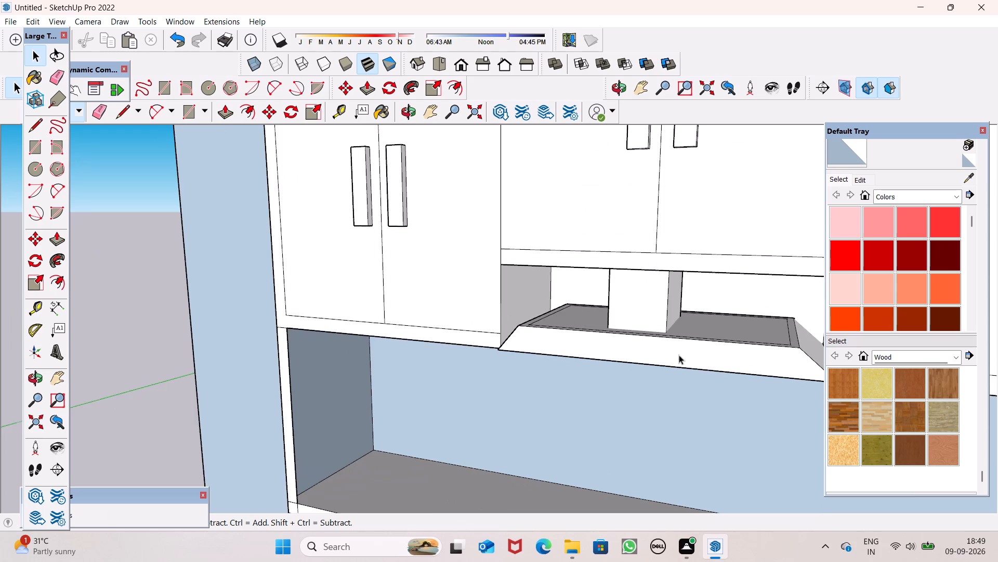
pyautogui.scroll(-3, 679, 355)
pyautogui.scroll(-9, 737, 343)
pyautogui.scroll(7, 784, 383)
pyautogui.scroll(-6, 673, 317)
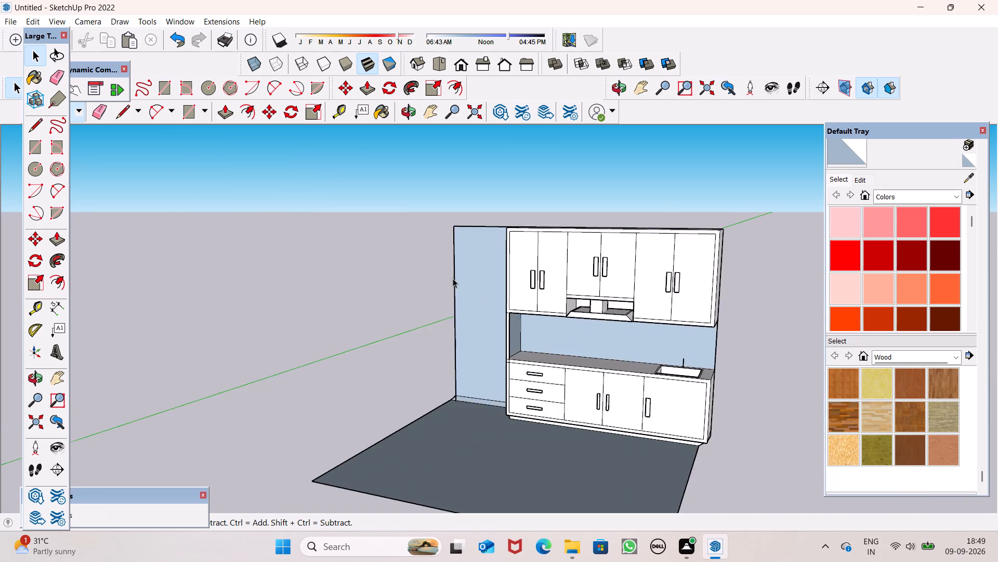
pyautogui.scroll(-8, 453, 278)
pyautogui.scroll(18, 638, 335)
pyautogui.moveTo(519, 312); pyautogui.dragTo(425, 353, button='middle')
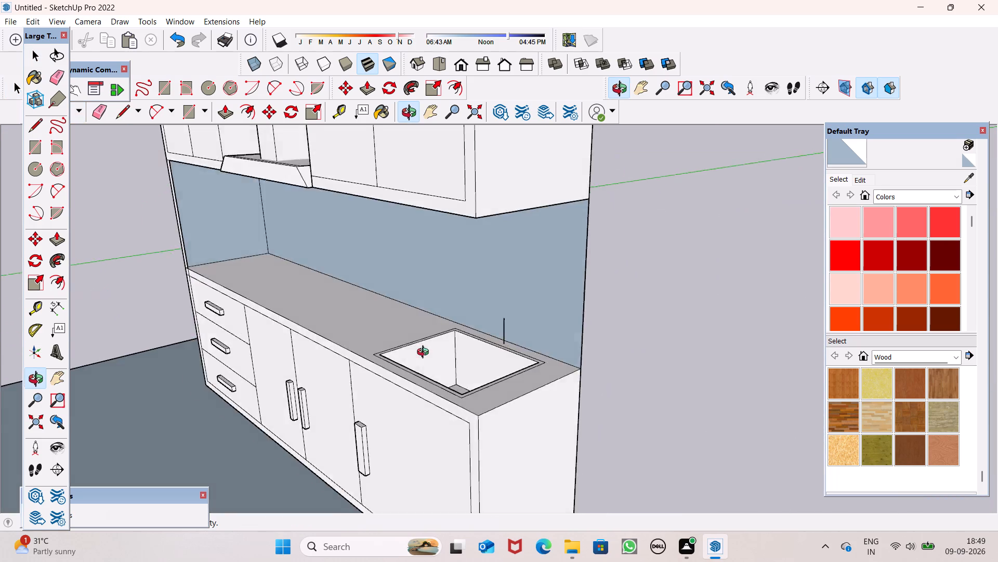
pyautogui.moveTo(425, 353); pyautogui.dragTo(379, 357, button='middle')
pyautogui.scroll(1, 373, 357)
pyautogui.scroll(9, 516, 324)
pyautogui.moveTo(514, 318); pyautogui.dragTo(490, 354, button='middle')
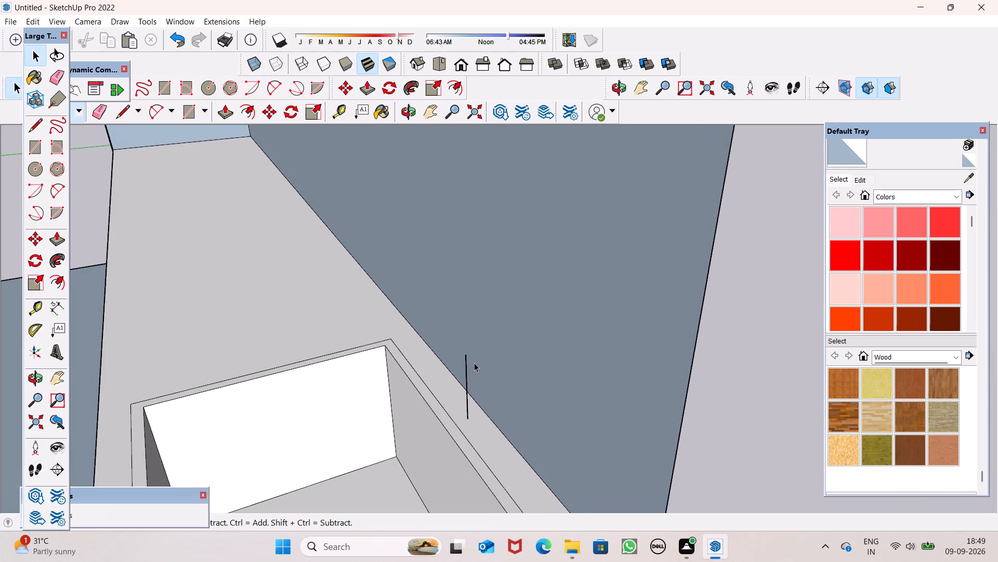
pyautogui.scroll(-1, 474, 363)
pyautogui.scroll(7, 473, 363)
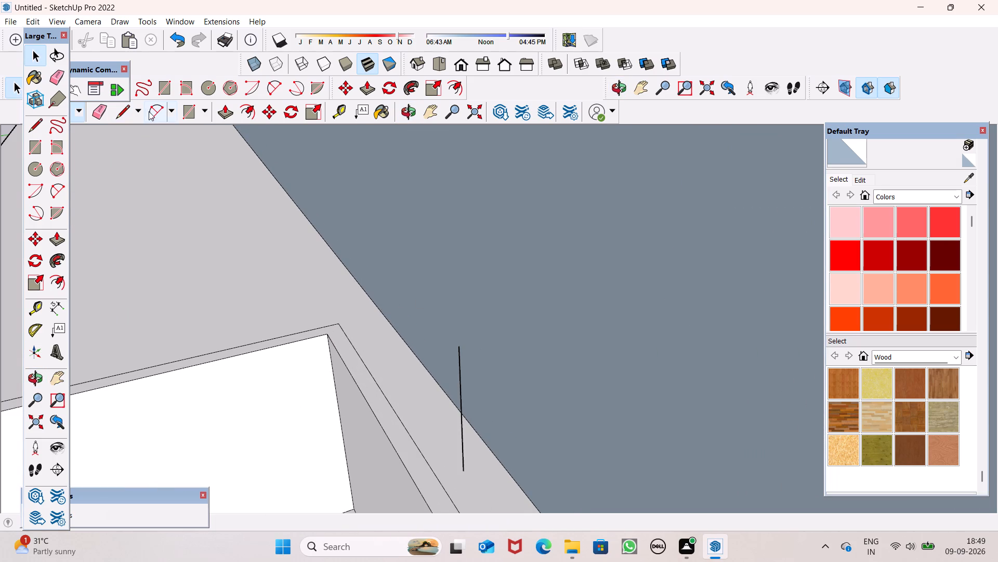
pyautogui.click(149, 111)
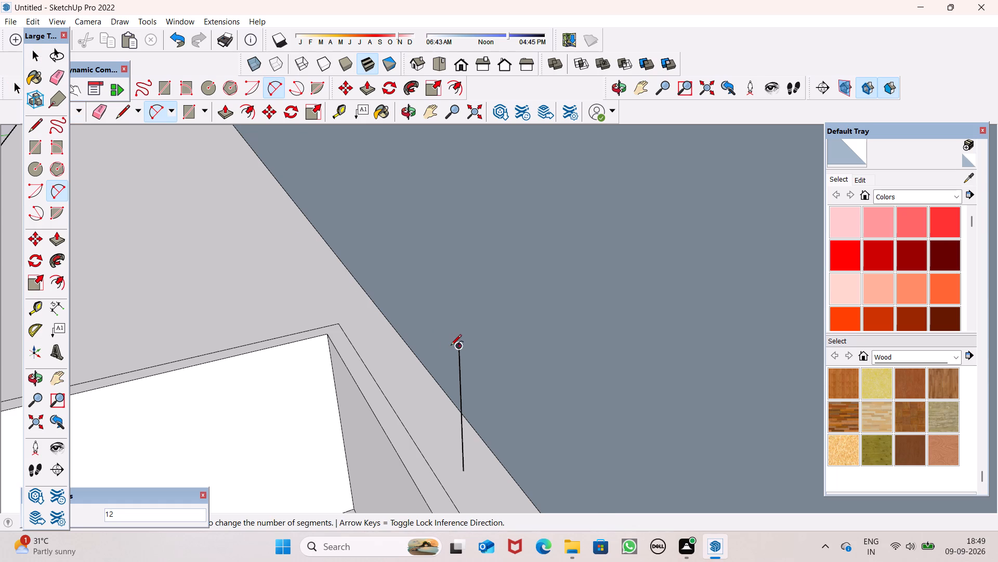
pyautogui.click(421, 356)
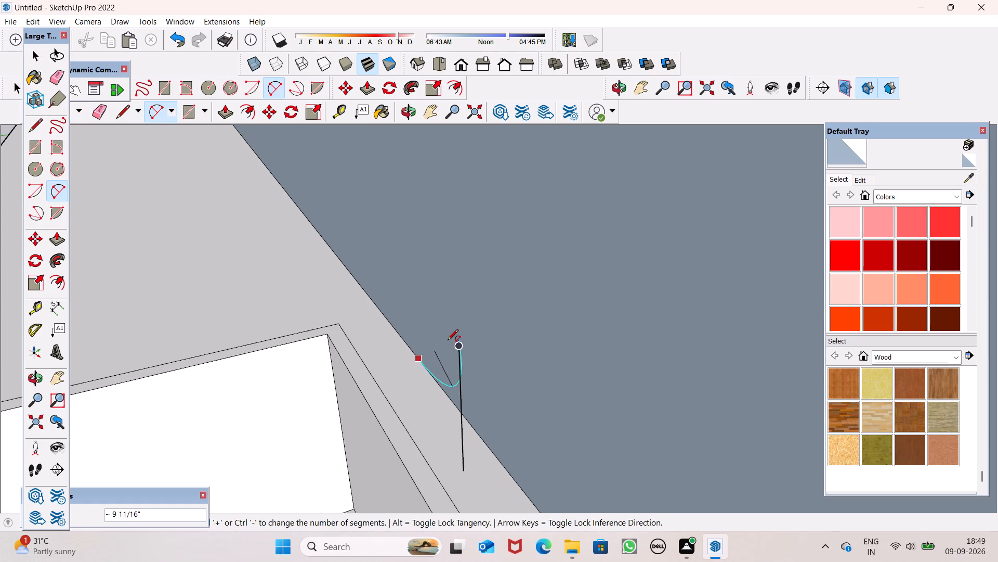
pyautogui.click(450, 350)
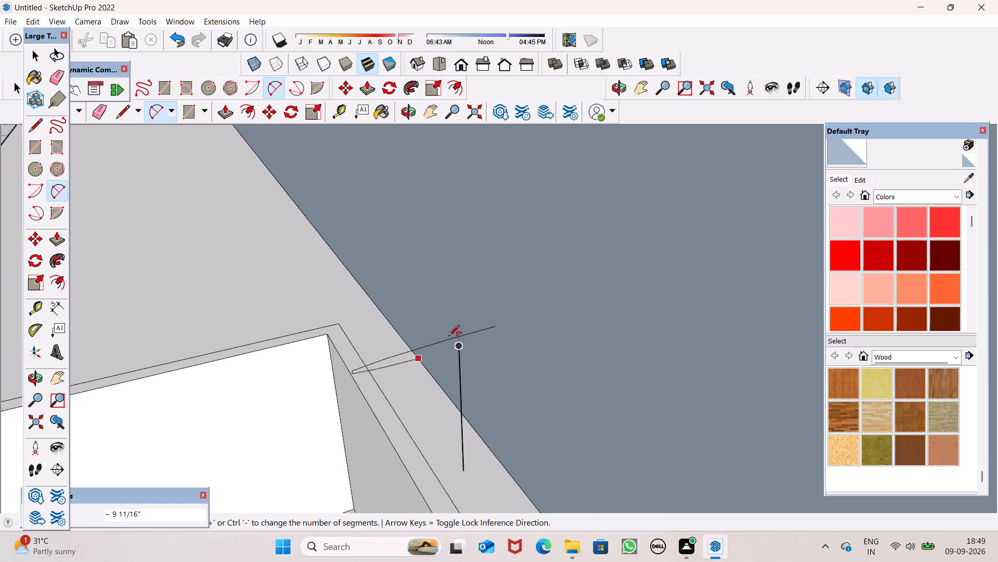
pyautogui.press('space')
# Draw a half-circle arc with a bulge of about 5/8" from the top of the vertical tap line toward the sink.
pyautogui.click(155, 113)
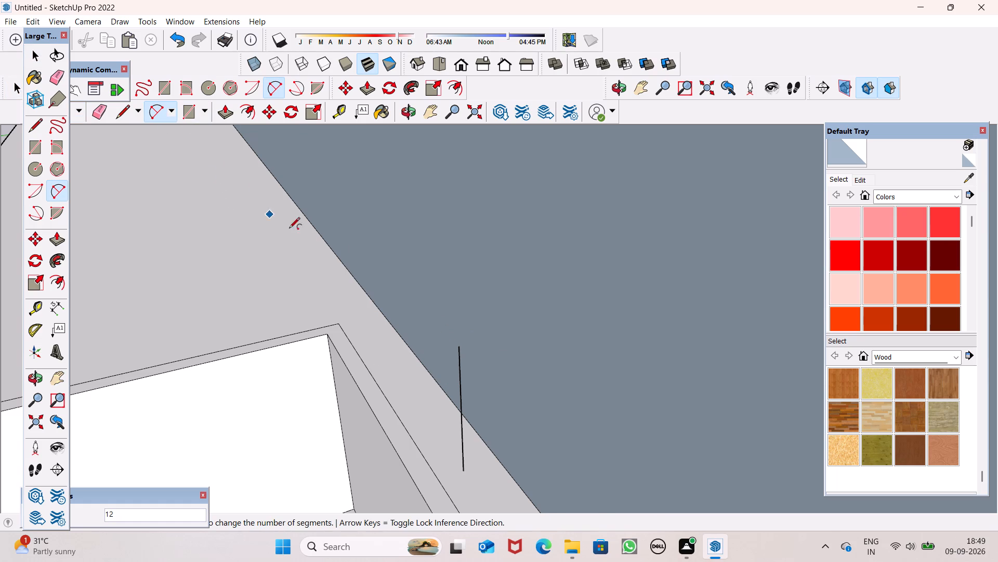
pyautogui.click(448, 349)
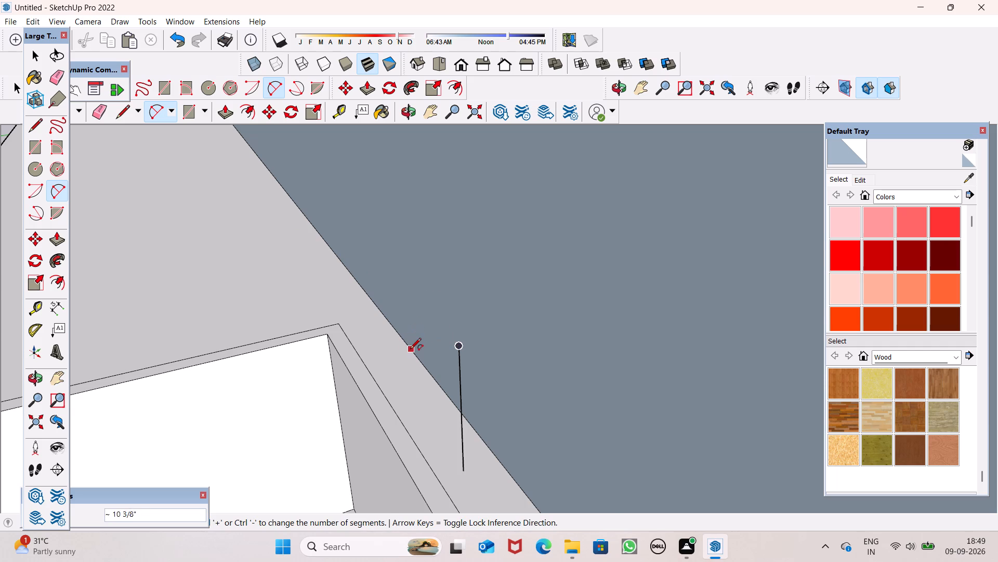
pyautogui.click(421, 347)
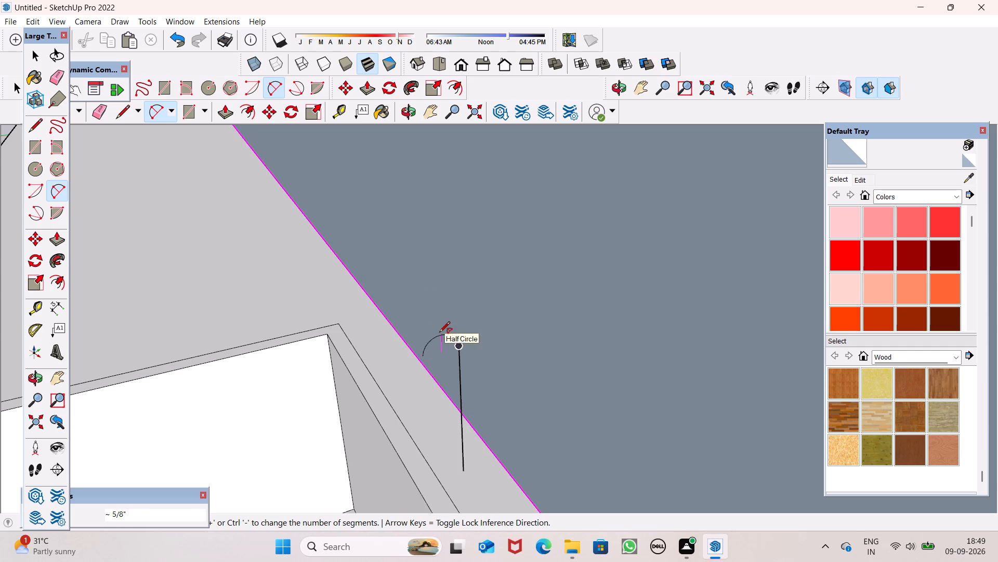
pyautogui.click(439, 333)
pyautogui.press('space')
# Draw a small circle on the countertop centred on the base of the vertical tap line.
pyautogui.scroll(-6, 555, 309)
pyautogui.moveTo(562, 345); pyautogui.dragTo(608, 349, button='middle')
pyautogui.moveTo(572, 369); pyautogui.dragTo(629, 364, button='middle')
pyautogui.scroll(1, 523, 300)
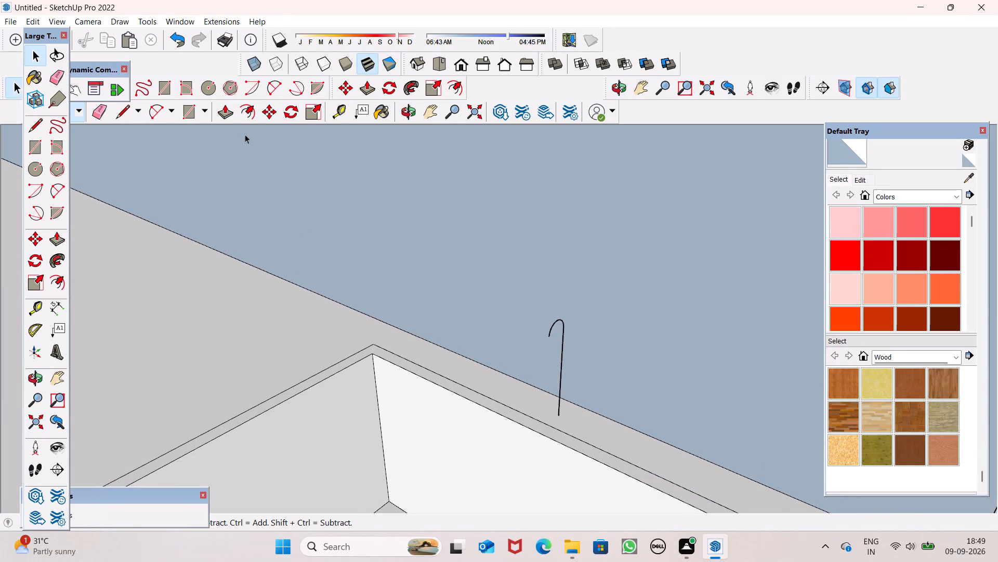
pyautogui.click(214, 92)
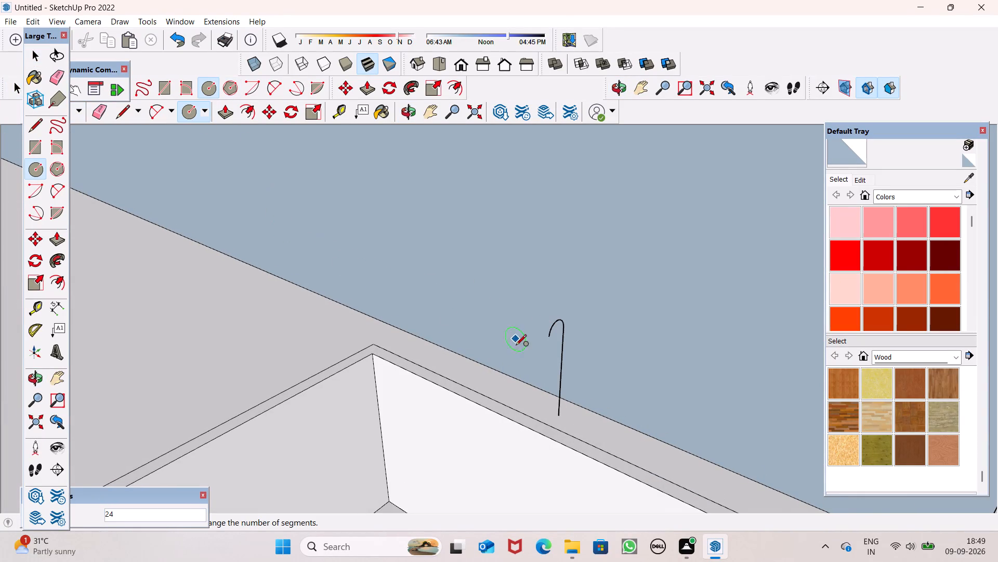
pyautogui.scroll(4, 534, 397)
pyautogui.moveTo(566, 418); pyautogui.dragTo(568, 428)
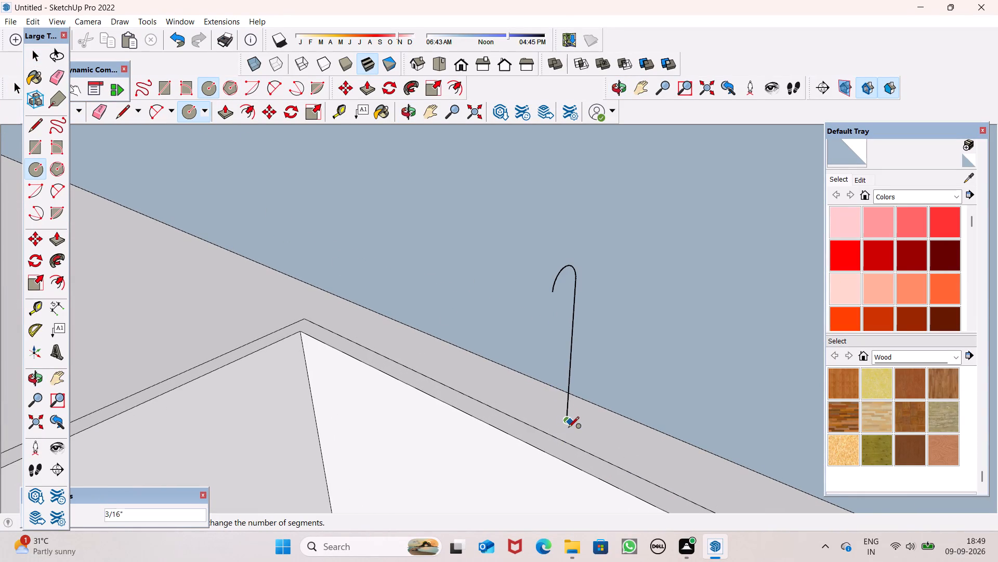
pyautogui.moveTo(568, 428); pyautogui.dragTo(575, 438)
pyautogui.press('space')
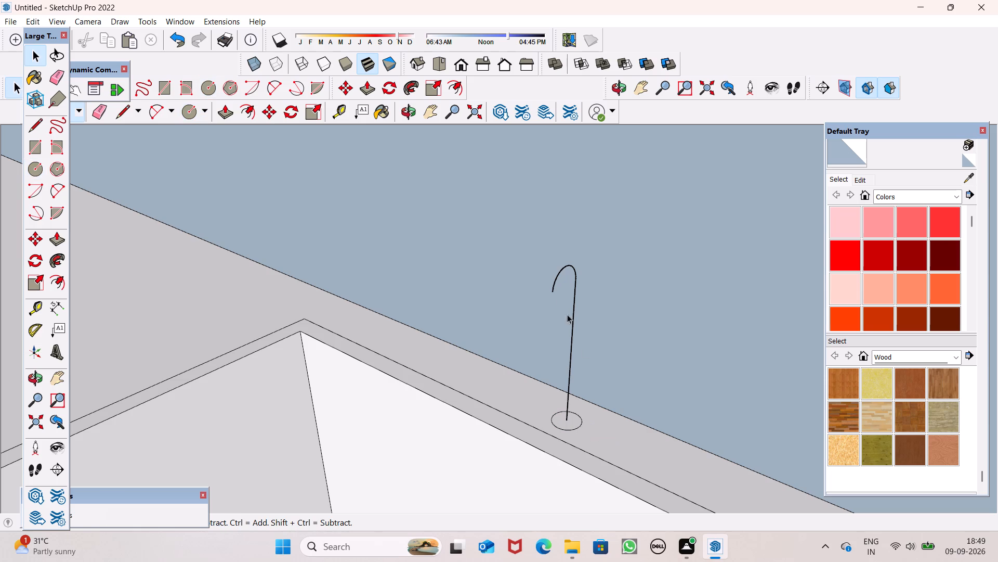
pyautogui.press('space')
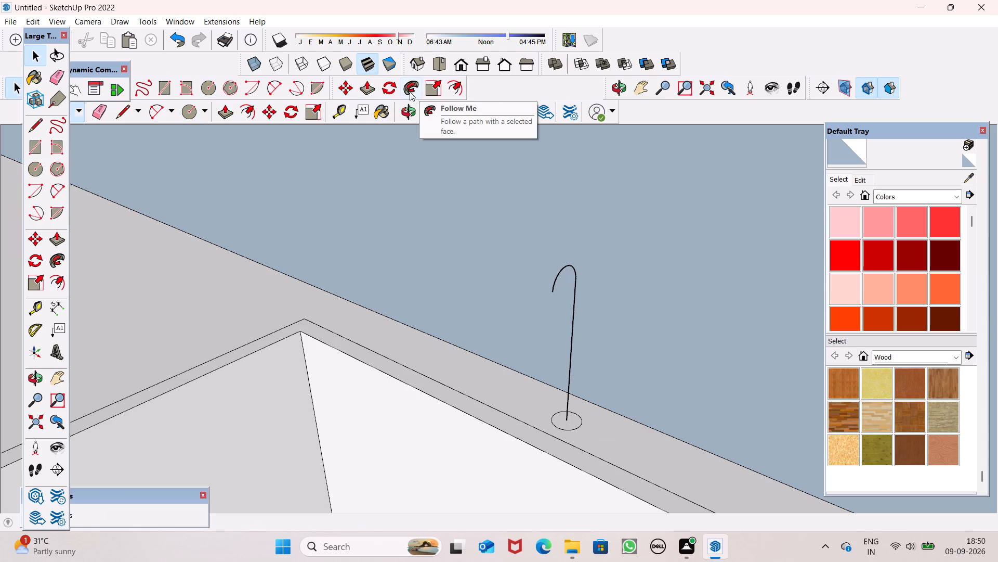
# Use Follow Me to sweep the small circle up the vertical line and around the arc to form the tap.
pyautogui.click(407, 92)
pyautogui.moveTo(565, 416); pyautogui.dragTo(551, 266)
pyautogui.press('space')
# Examine the tap from several sides, together with the sink and the whole kitchen.
pyautogui.moveTo(565, 364); pyautogui.dragTo(714, 229, button='middle')
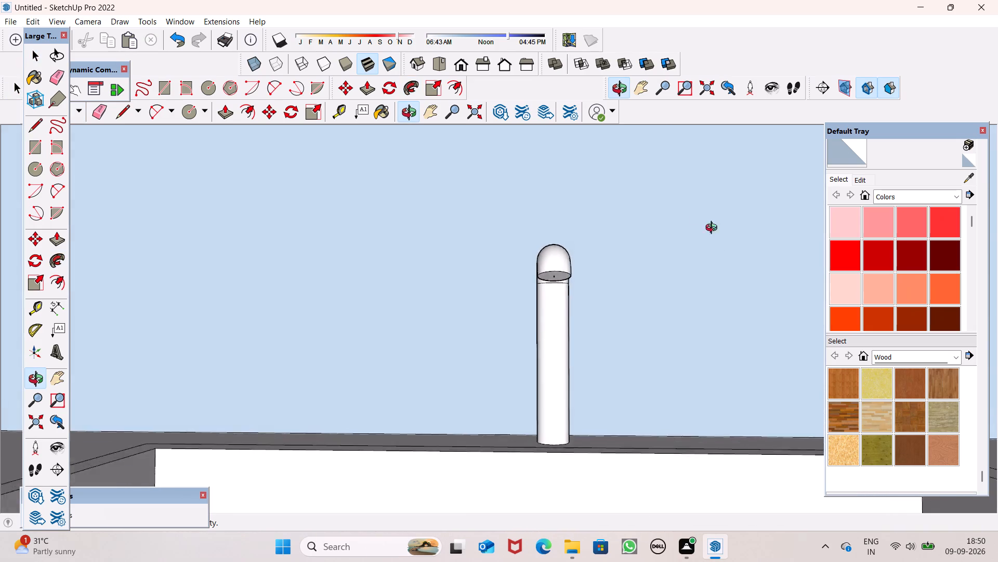
pyautogui.moveTo(714, 229); pyautogui.dragTo(702, 150, button='middle')
pyautogui.press('space')
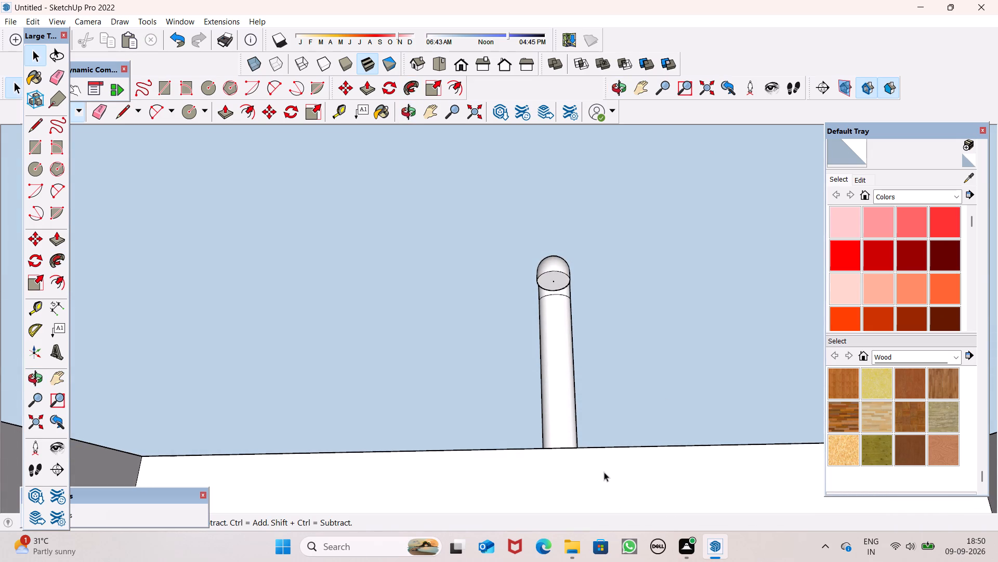
pyautogui.moveTo(547, 376); pyautogui.dragTo(277, 516, button='middle')
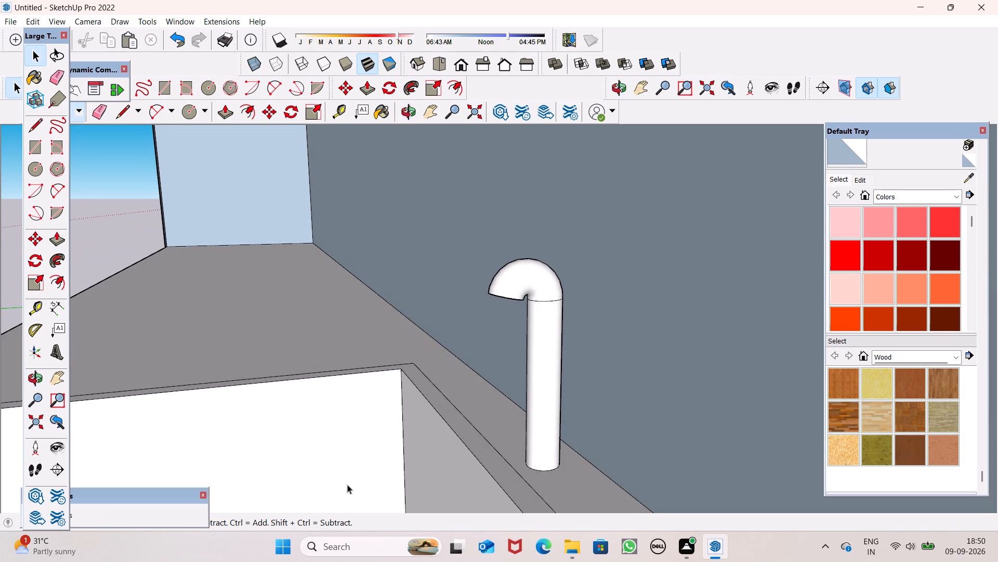
pyautogui.scroll(-6, 311, 293)
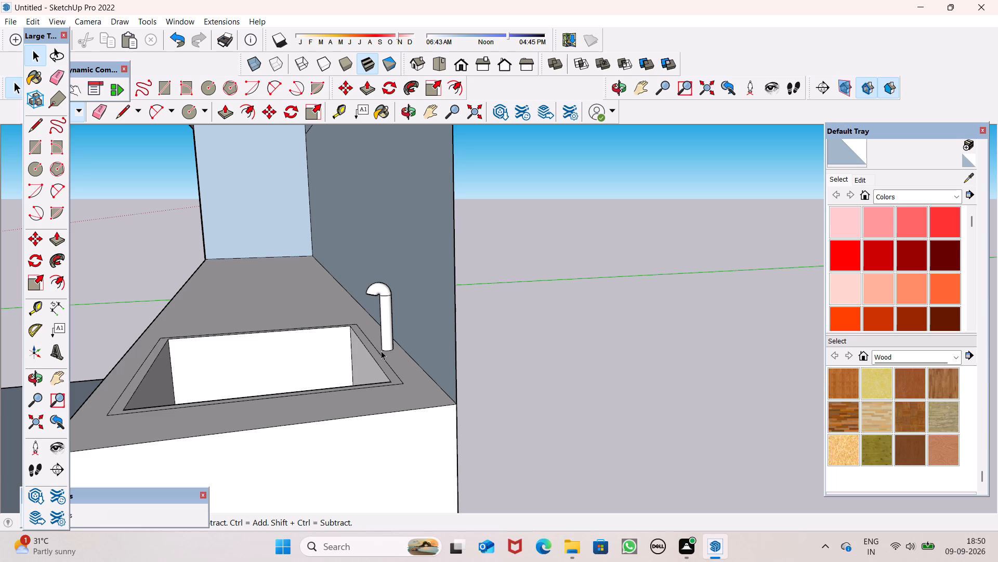
pyautogui.moveTo(381, 354); pyautogui.dragTo(536, 379, button='middle')
pyautogui.scroll(7, 427, 391)
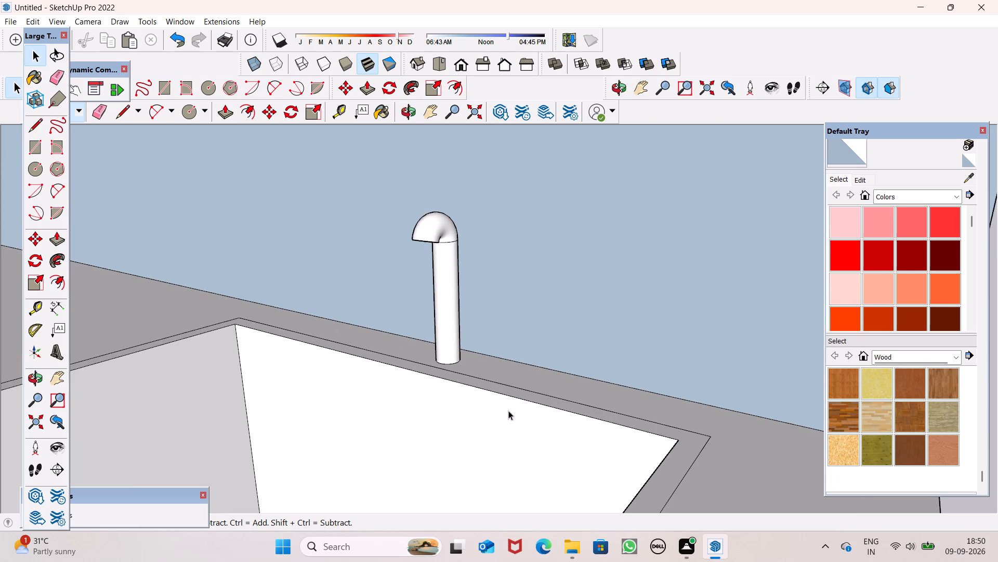
pyautogui.scroll(-2, 511, 387)
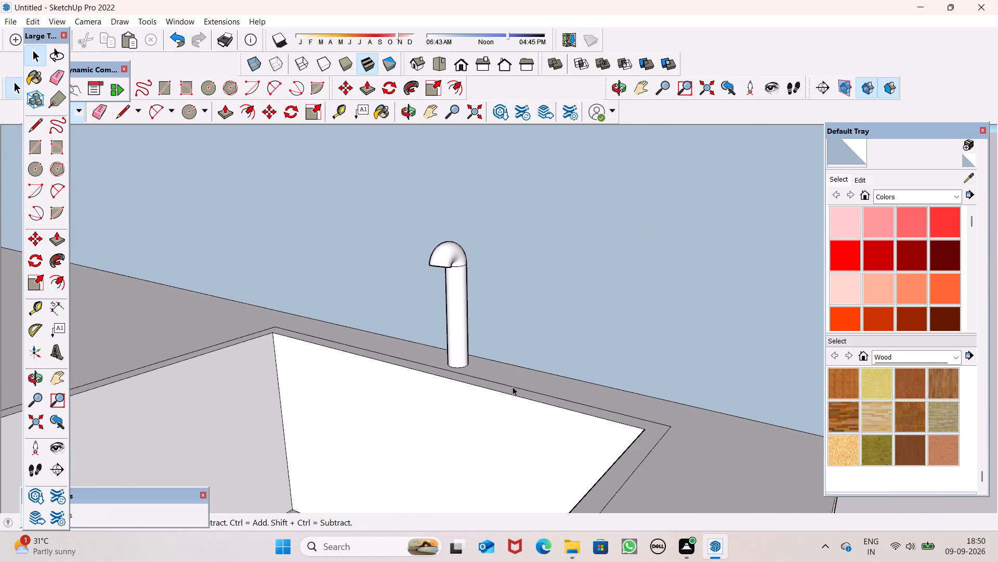
pyautogui.scroll(-7, 513, 387)
pyautogui.moveTo(519, 373); pyautogui.dragTo(632, 352, button='middle')
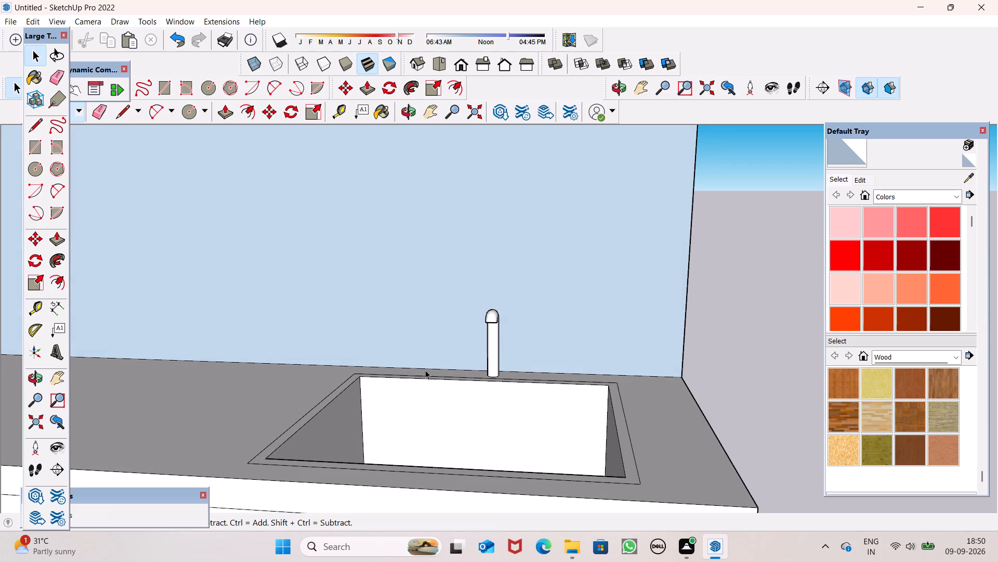
pyautogui.scroll(-1, 425, 371)
pyautogui.moveTo(417, 379); pyautogui.dragTo(452, 401, button='middle')
pyautogui.scroll(-6, 500, 331)
pyautogui.moveTo(504, 352); pyautogui.dragTo(526, 365, button='middle')
pyautogui.scroll(-2, 529, 353)
pyautogui.scroll(-9, 605, 334)
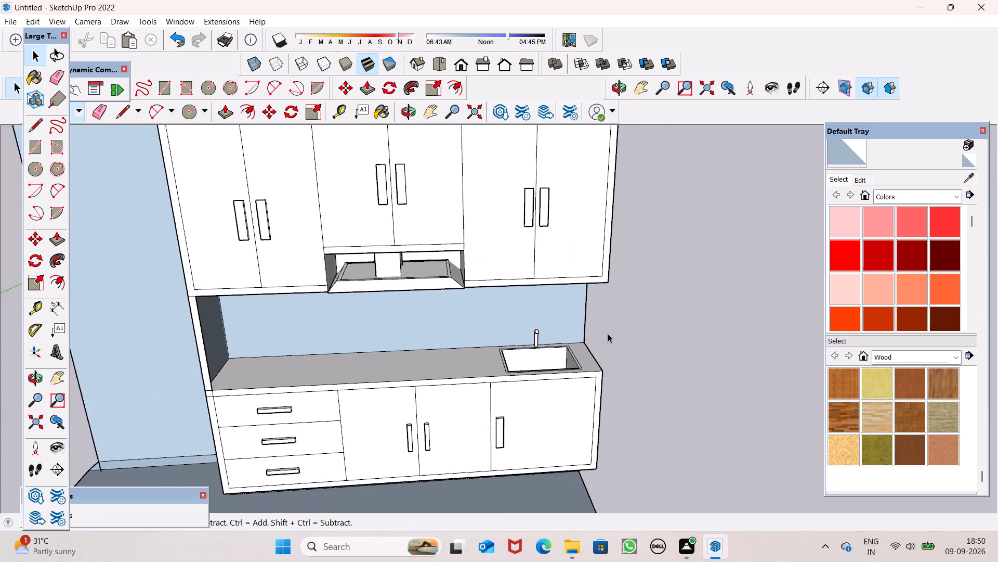
pyautogui.scroll(-1, 608, 334)
pyautogui.scroll(-4, 502, 321)
pyautogui.moveTo(357, 347); pyautogui.dragTo(356, 298, button='middle')
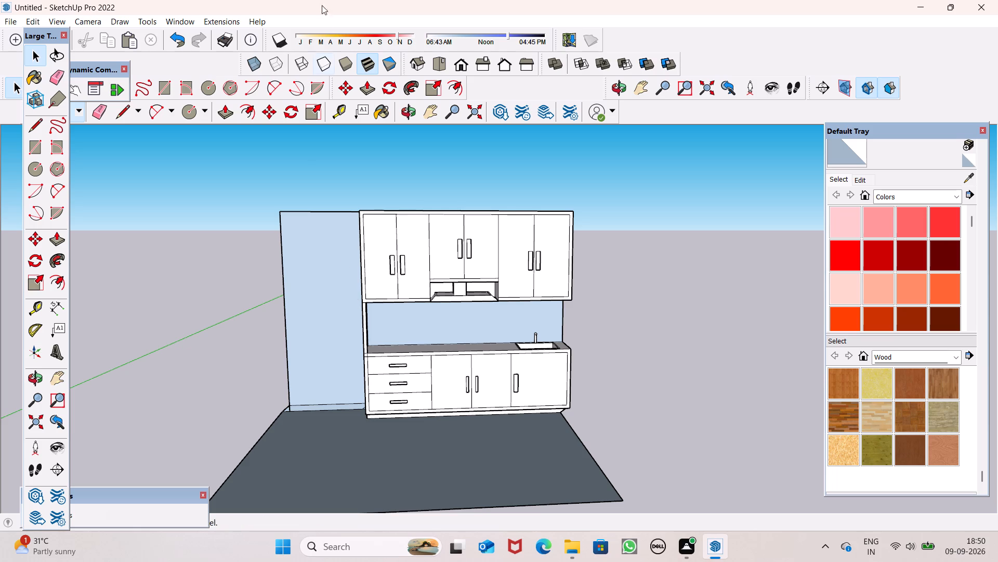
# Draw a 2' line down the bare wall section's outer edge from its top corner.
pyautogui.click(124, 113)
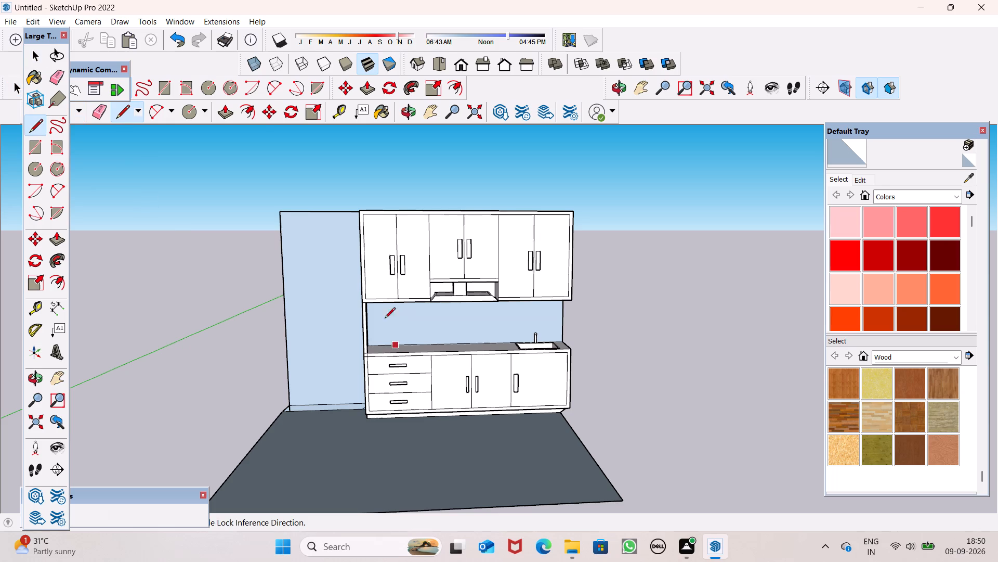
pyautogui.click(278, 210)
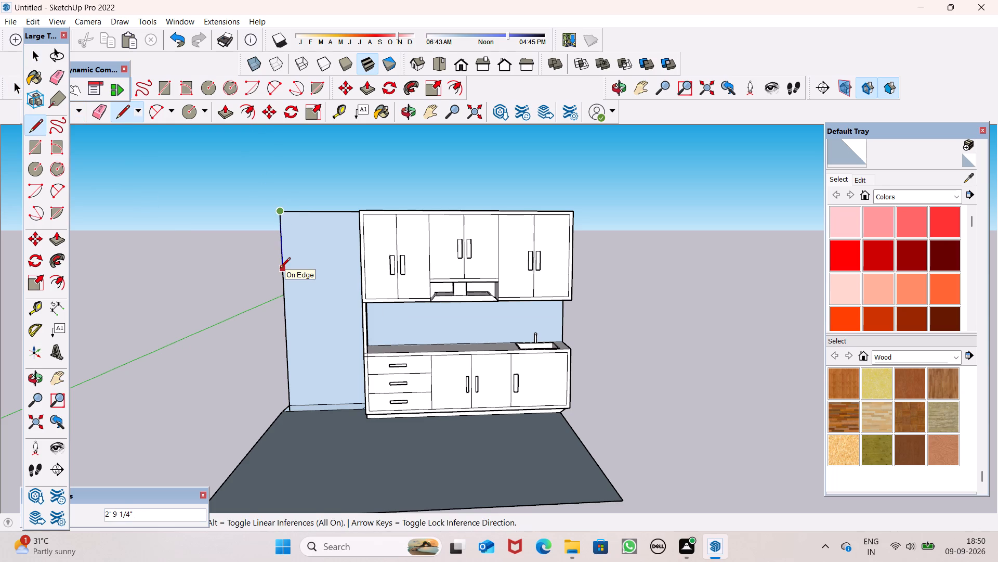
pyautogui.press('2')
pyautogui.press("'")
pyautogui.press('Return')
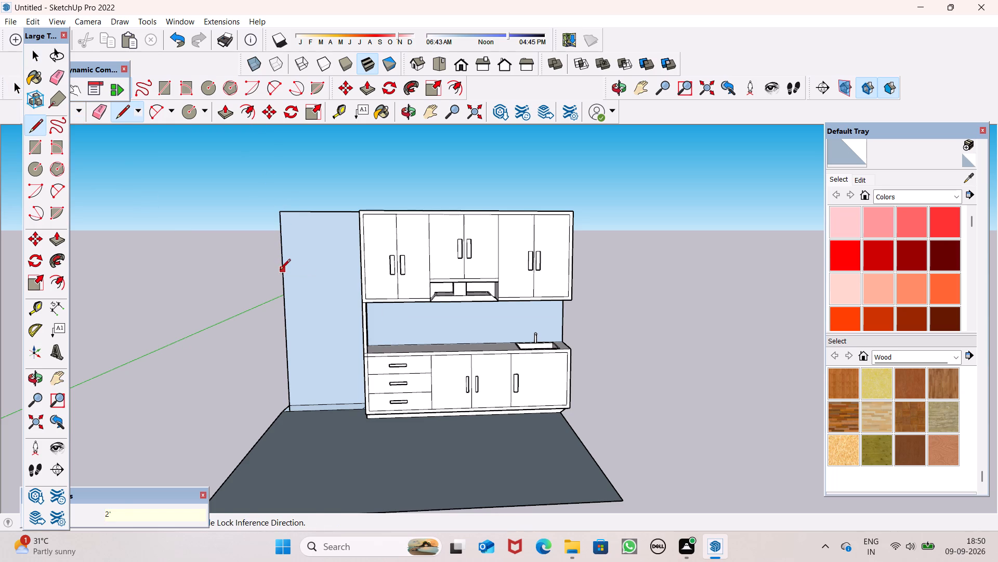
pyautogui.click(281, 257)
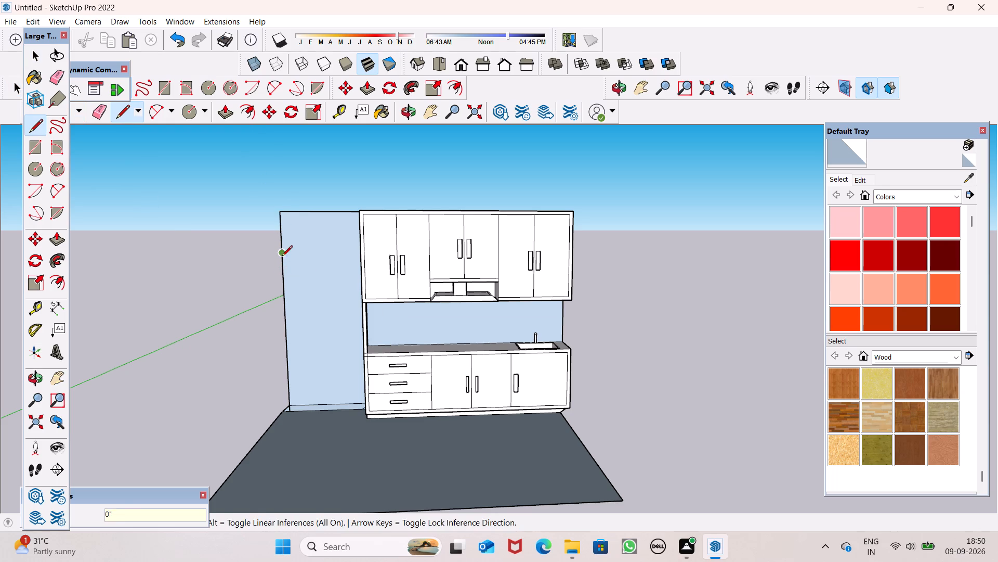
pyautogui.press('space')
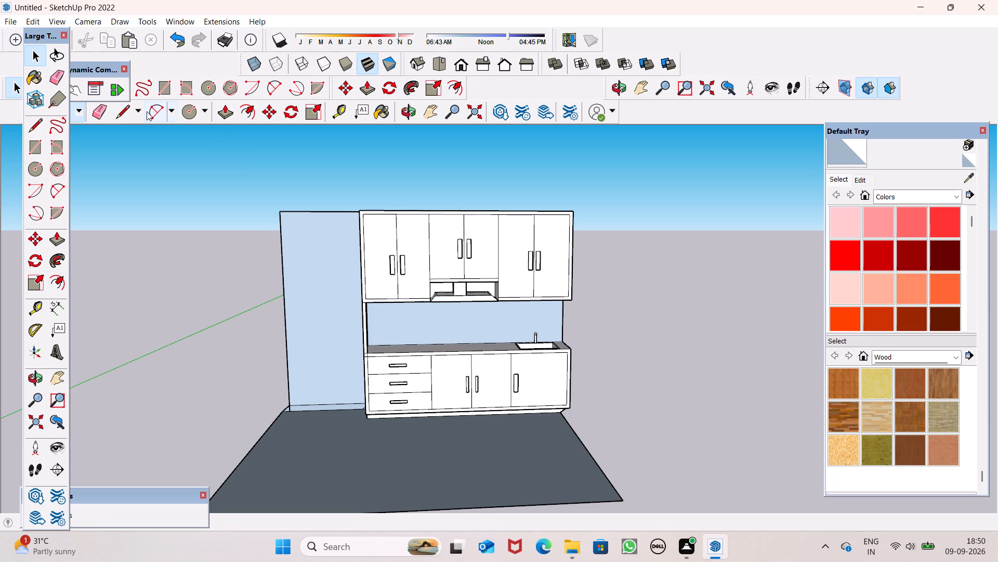
# Draw a 3' line down the bare wall section's outer edge from its top corner.
pyautogui.click(124, 112)
pyautogui.click(280, 218)
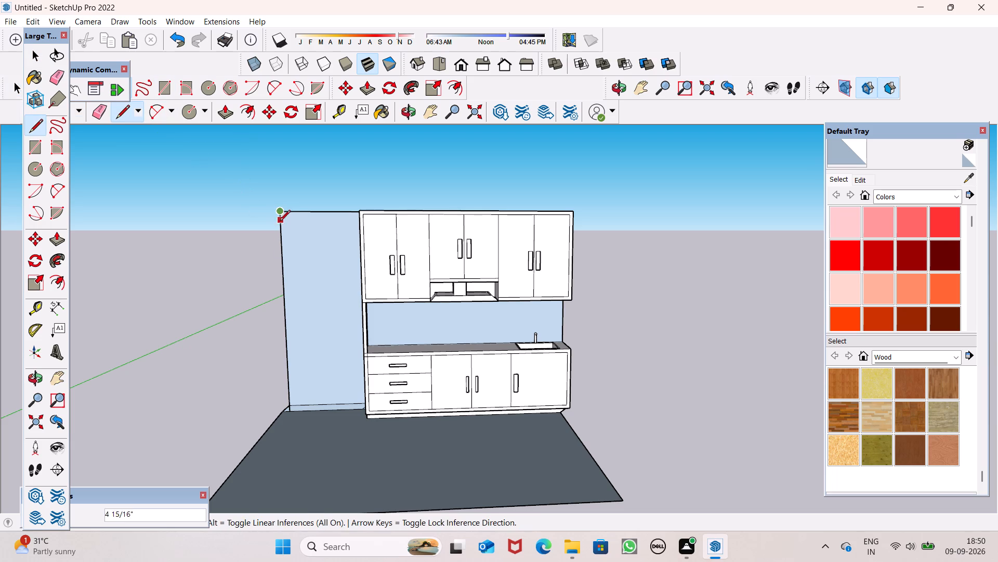
pyautogui.press('3')
pyautogui.press("'")
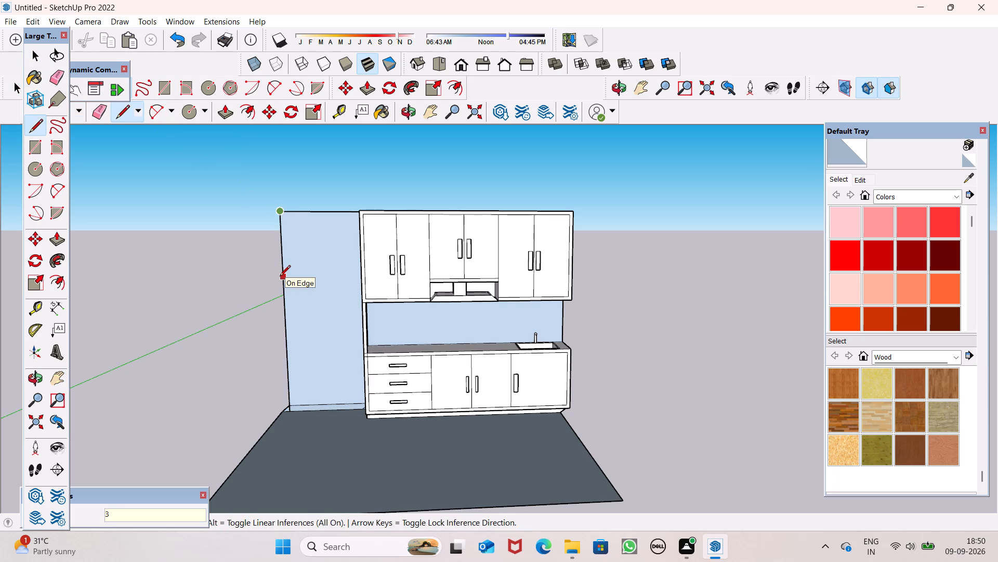
pyautogui.press('Return')
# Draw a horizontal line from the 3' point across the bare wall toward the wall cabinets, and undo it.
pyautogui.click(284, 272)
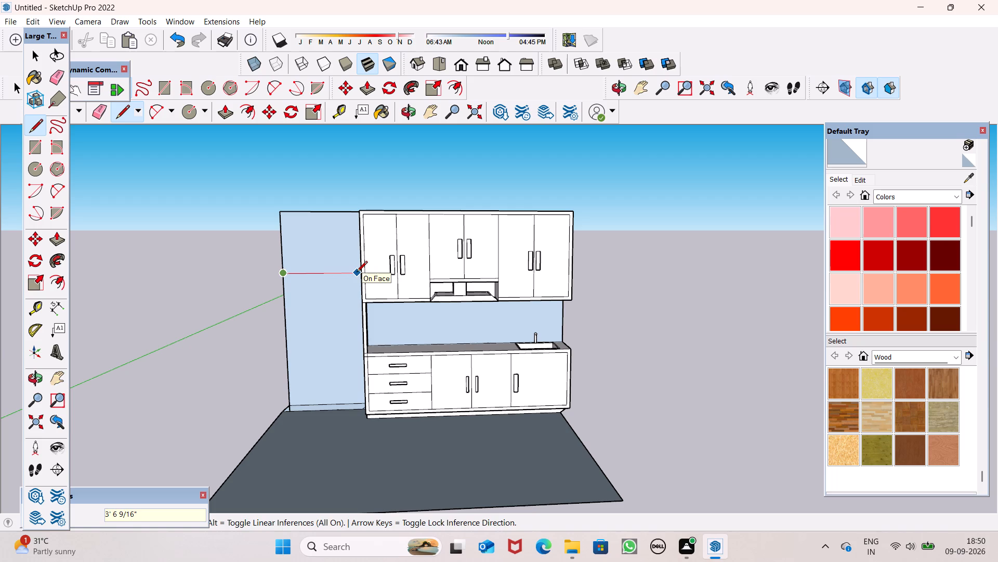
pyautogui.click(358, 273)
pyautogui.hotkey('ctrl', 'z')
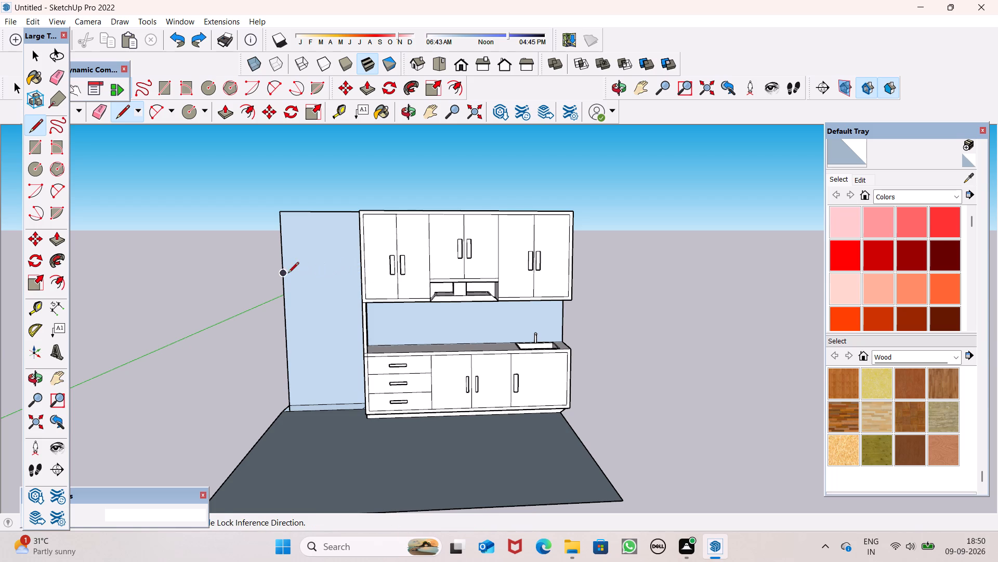
# Draw a line across the bare wall from the 3' point to the side of the wall cabinets.
pyautogui.moveTo(284, 274); pyautogui.dragTo(304, 274)
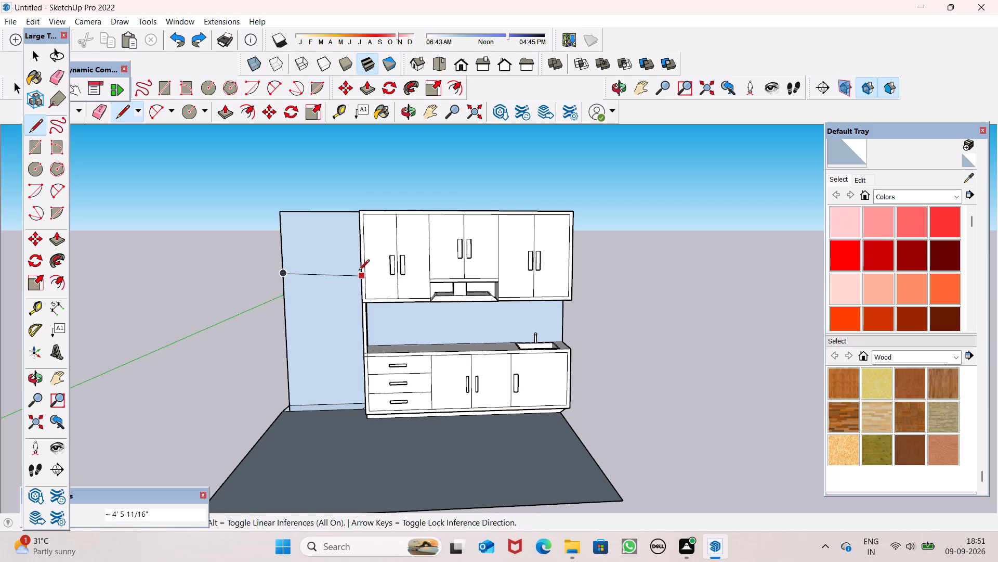
pyautogui.scroll(9, 355, 274)
pyautogui.middleClick(356, 274)
pyautogui.click(371, 270)
pyautogui.press('space')
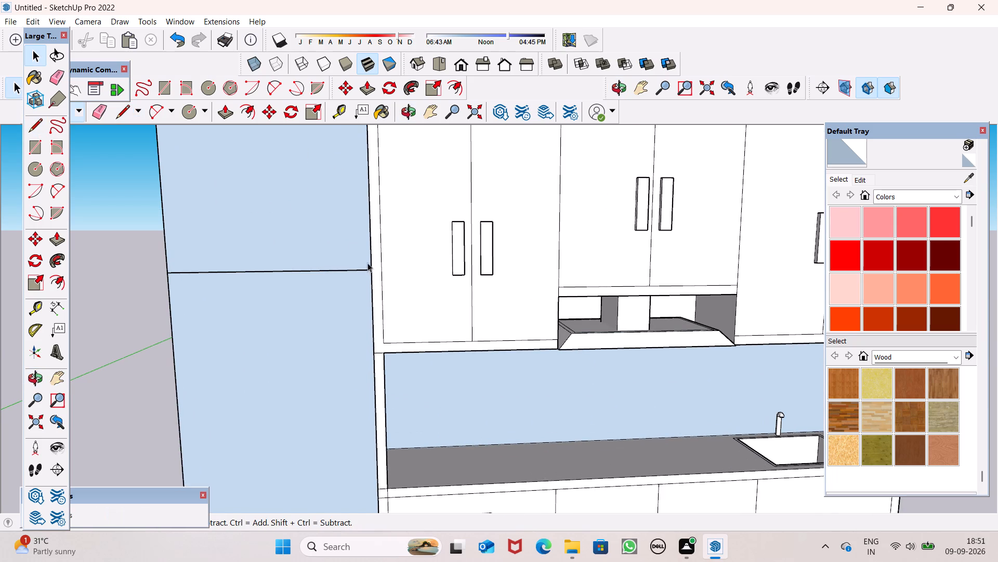
# Look over the whole kitchen and the divided wall section beside the cabinets.
pyautogui.scroll(-17, 361, 262)
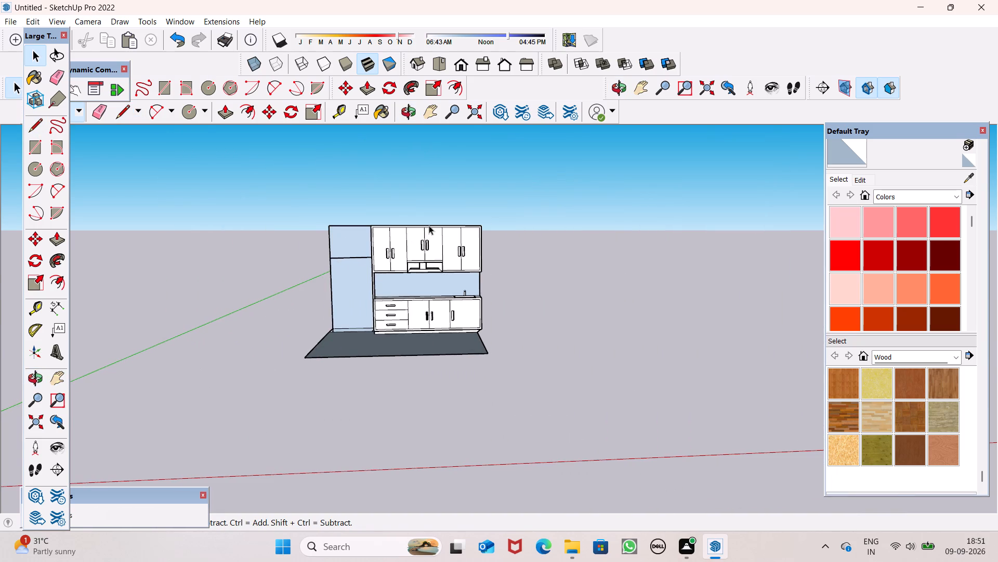
pyautogui.scroll(-2, 429, 225)
pyautogui.moveTo(429, 225); pyautogui.dragTo(477, 291, button='middle')
pyautogui.scroll(10, 342, 239)
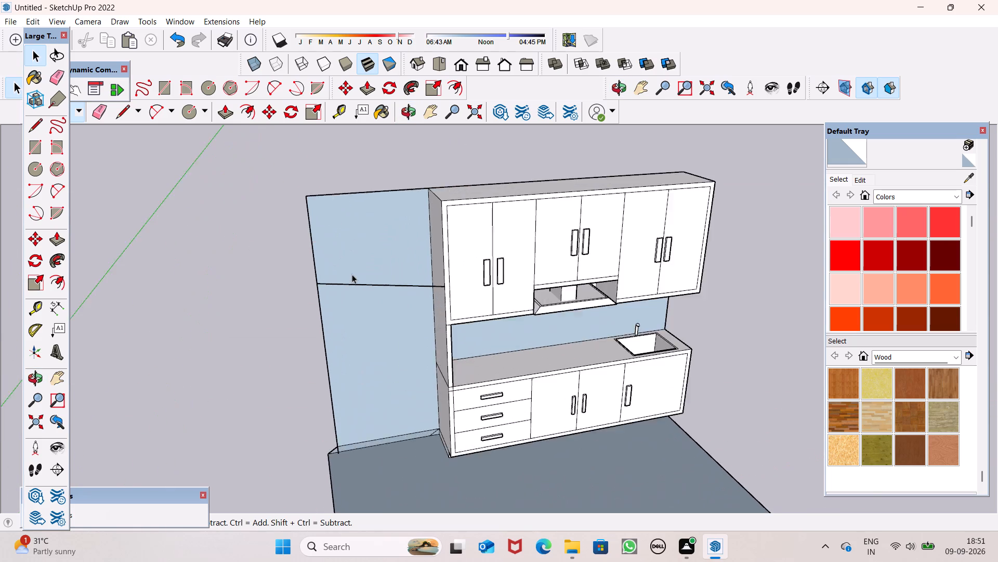
# Undo the dividing line and redraw it across the bare wall from the 3' point to the side of the wall cabinets.
pyautogui.scroll(3, 352, 274)
pyautogui.hotkey('ctrl', 'z')
pyautogui.click(122, 113)
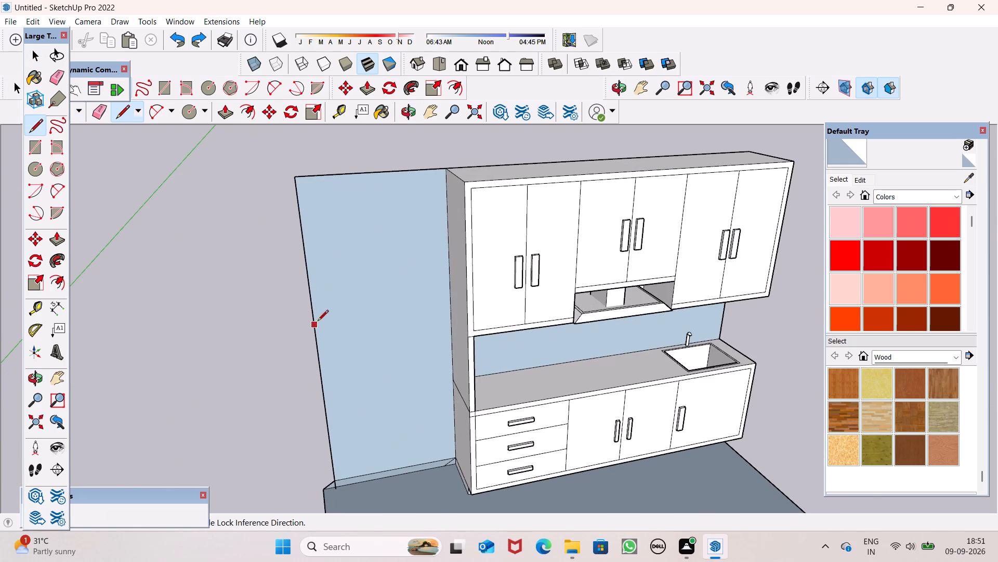
pyautogui.moveTo(309, 287); pyautogui.dragTo(320, 285)
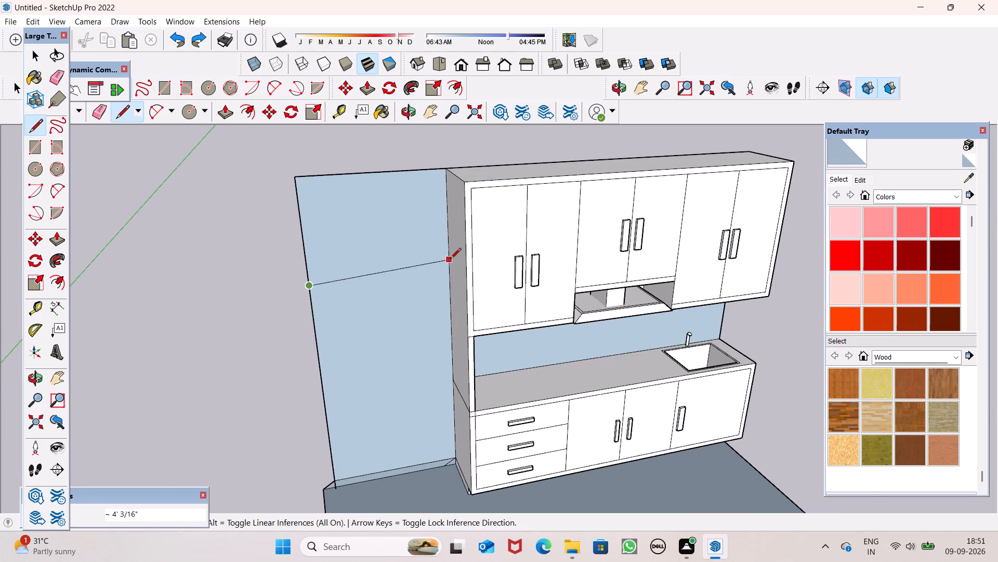
pyautogui.click(450, 266)
pyautogui.press('space')
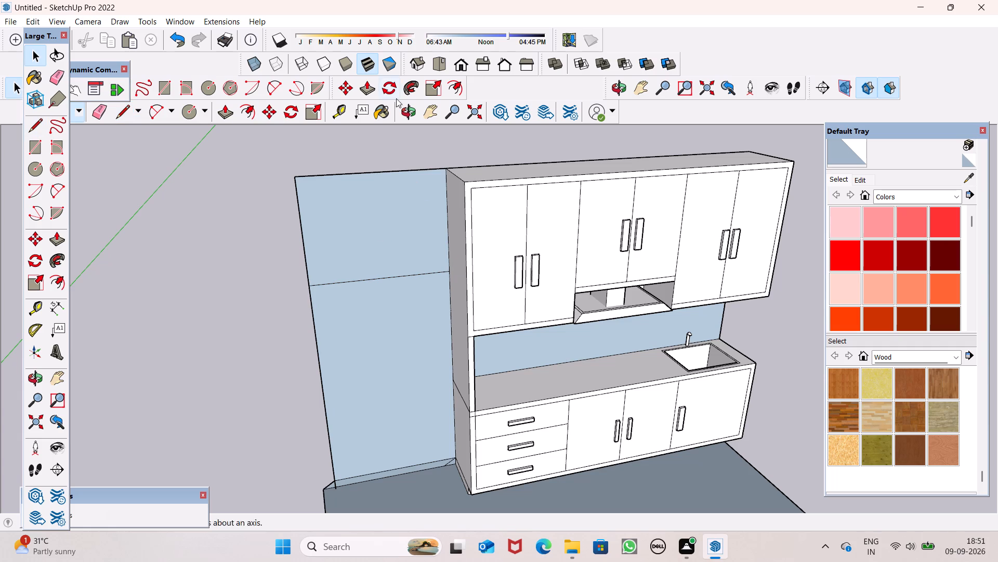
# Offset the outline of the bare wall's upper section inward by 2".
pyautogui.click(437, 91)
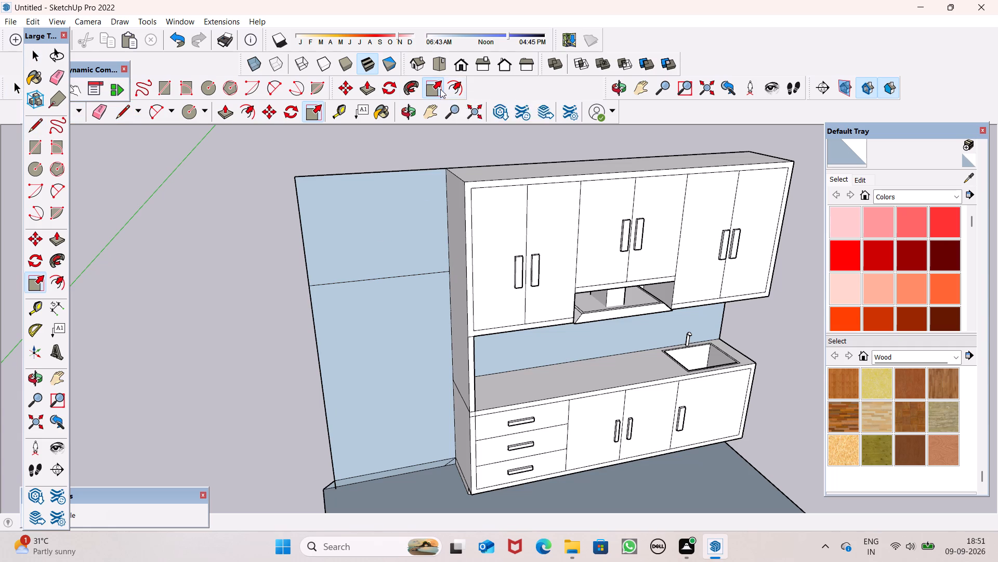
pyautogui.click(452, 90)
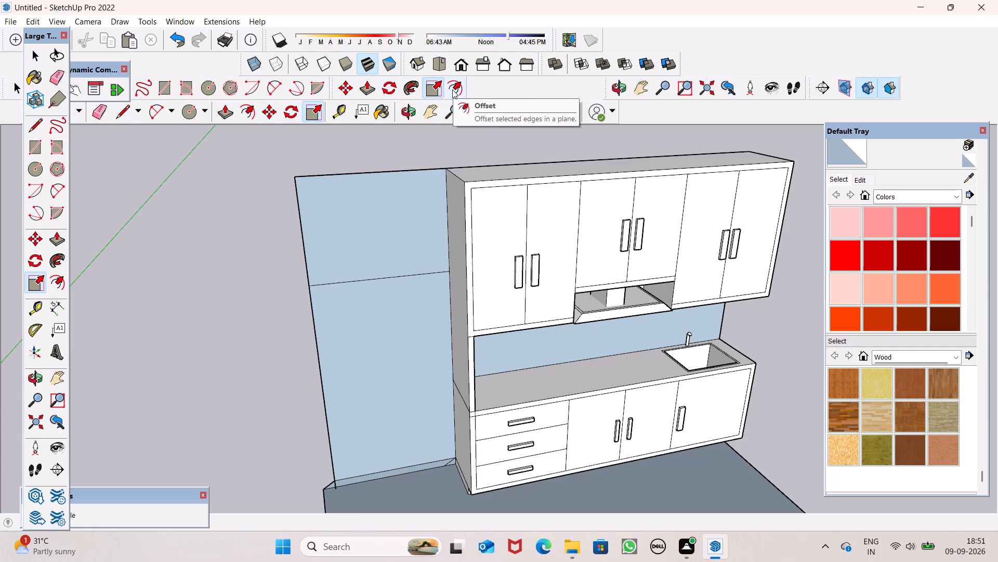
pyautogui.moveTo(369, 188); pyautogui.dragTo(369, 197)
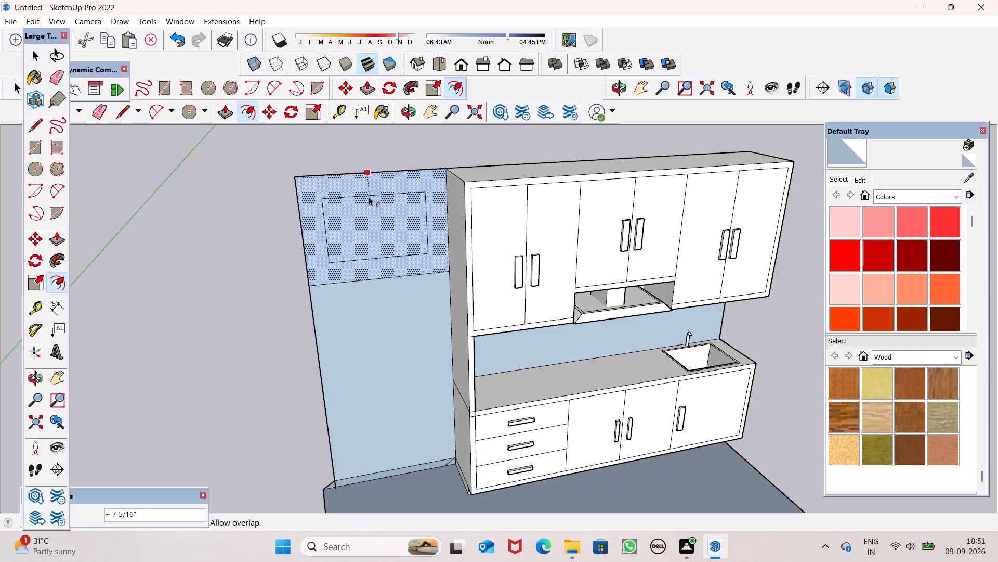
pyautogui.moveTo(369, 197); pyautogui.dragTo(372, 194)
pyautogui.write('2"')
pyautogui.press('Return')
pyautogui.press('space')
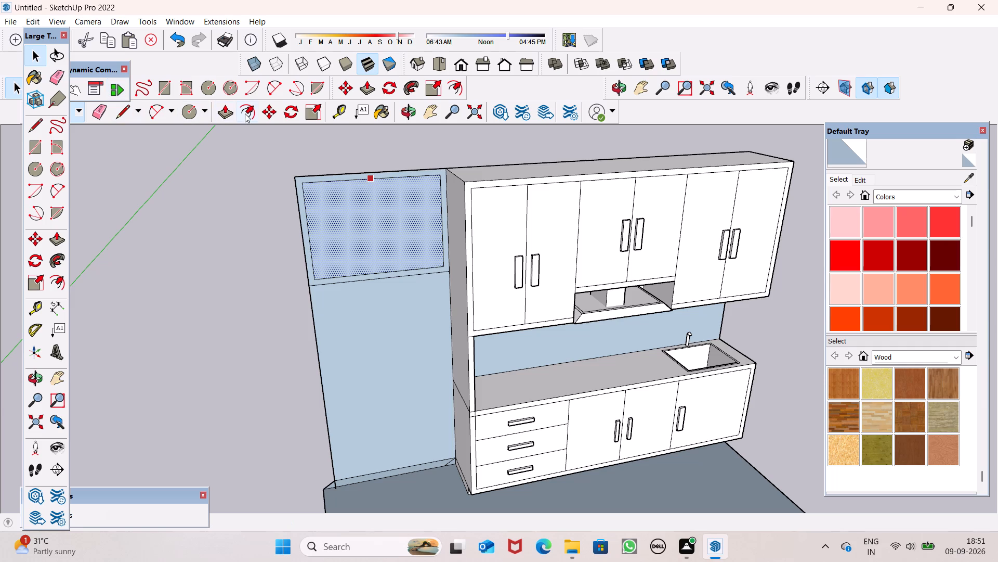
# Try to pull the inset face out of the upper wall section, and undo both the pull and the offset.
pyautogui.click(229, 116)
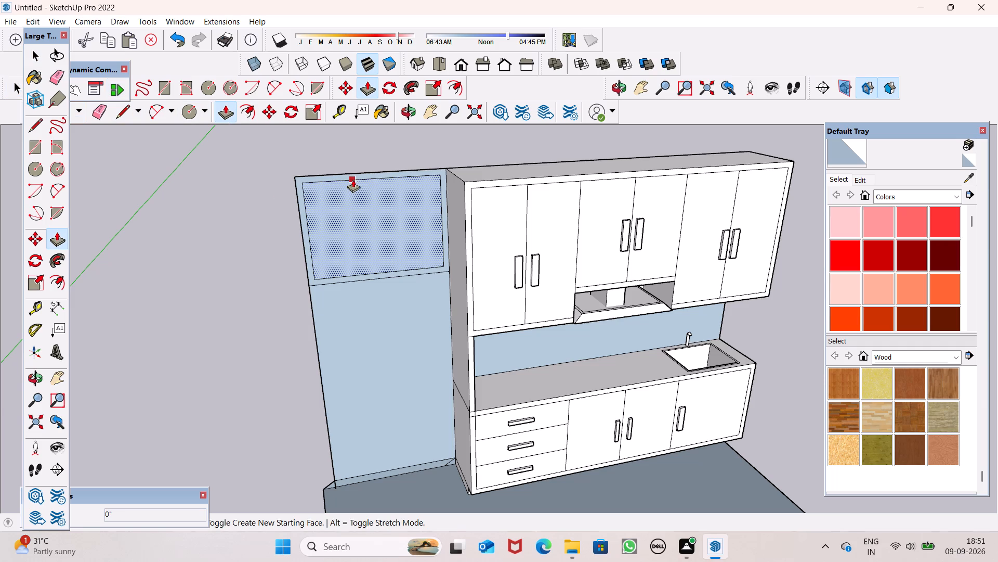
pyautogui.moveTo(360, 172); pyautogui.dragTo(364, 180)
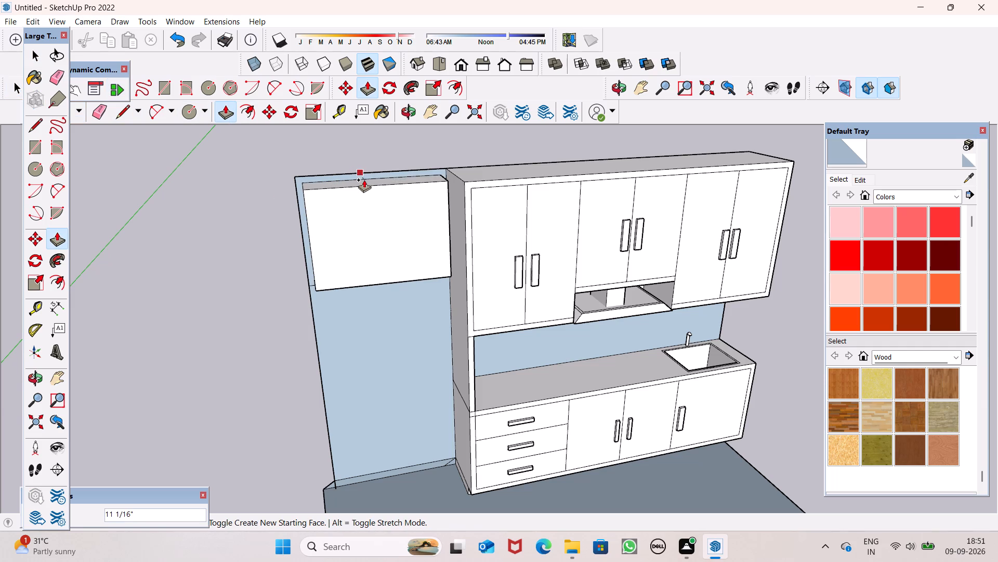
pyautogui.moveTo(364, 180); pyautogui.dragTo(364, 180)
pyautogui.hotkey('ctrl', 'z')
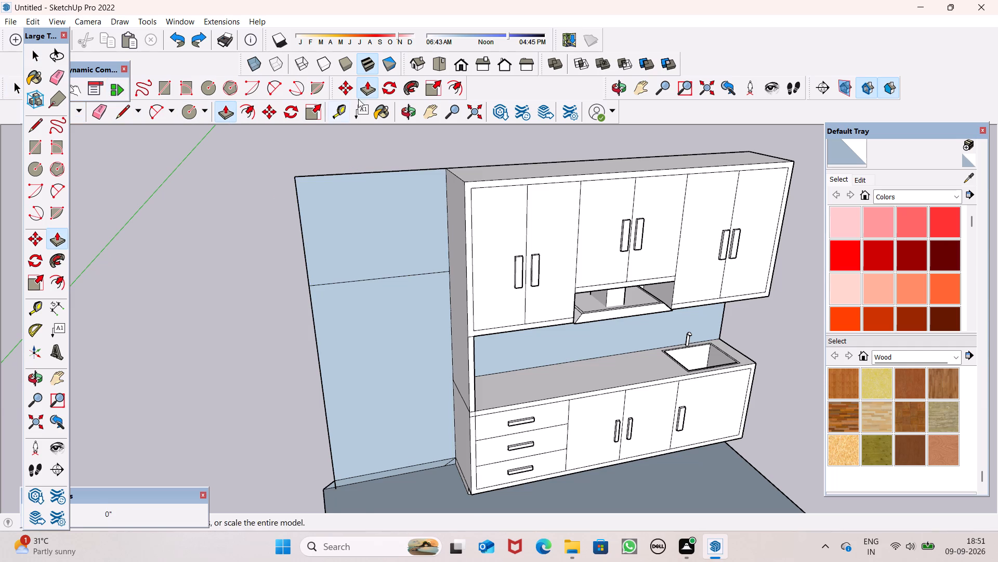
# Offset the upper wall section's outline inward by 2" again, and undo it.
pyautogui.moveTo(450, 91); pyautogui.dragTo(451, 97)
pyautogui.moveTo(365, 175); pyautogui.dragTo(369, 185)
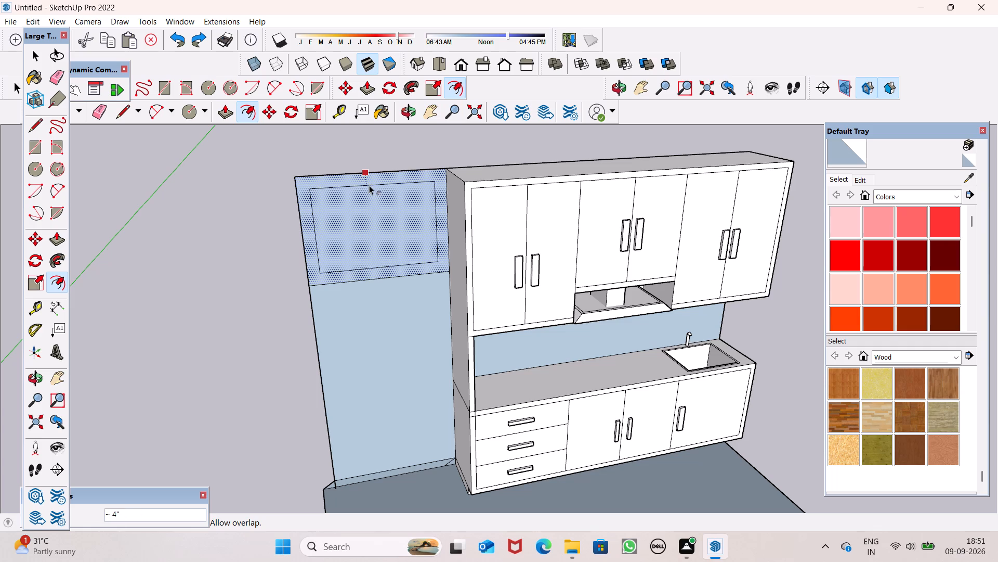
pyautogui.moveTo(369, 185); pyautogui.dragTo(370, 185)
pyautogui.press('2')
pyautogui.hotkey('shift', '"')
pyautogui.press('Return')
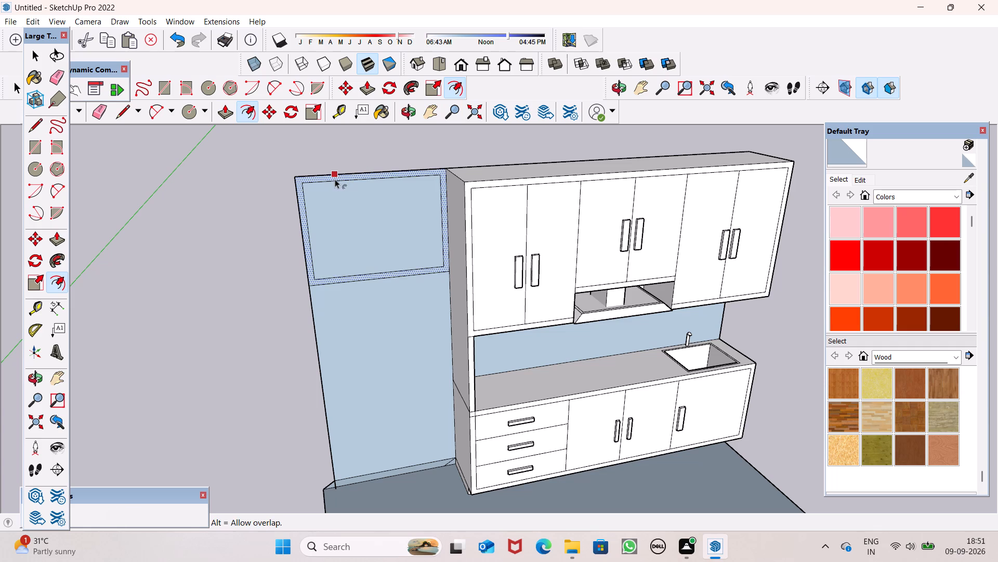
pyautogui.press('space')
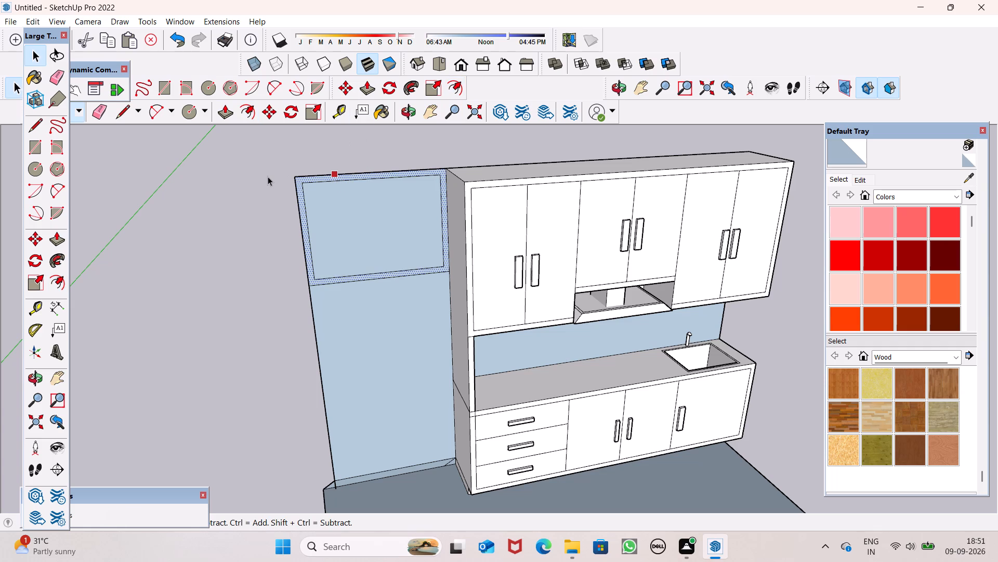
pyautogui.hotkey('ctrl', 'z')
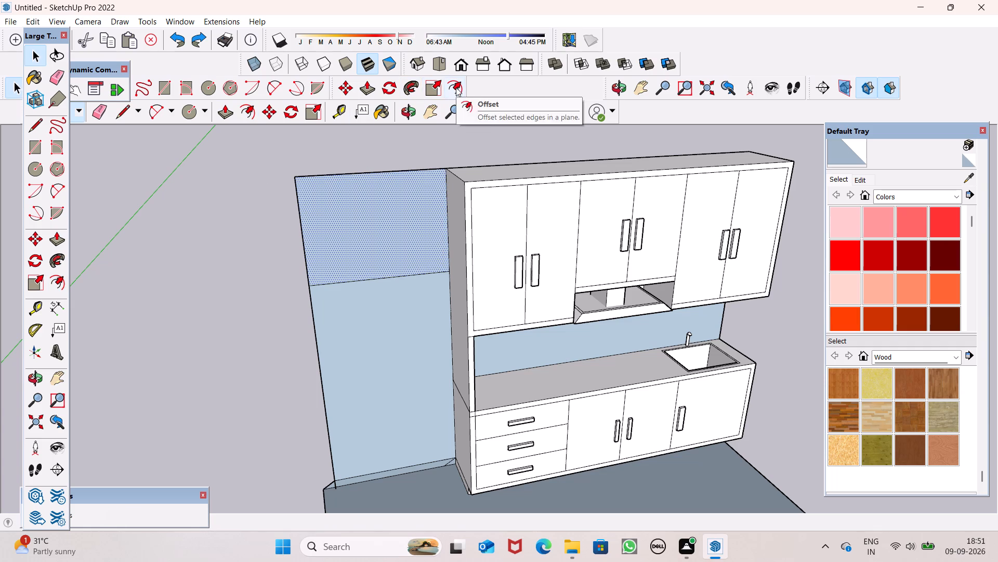
# Pull the bare wall's whole upper section out 2' to form a cabinet box beside the wall cabinets.
pyautogui.click(456, 87)
pyautogui.click(436, 85)
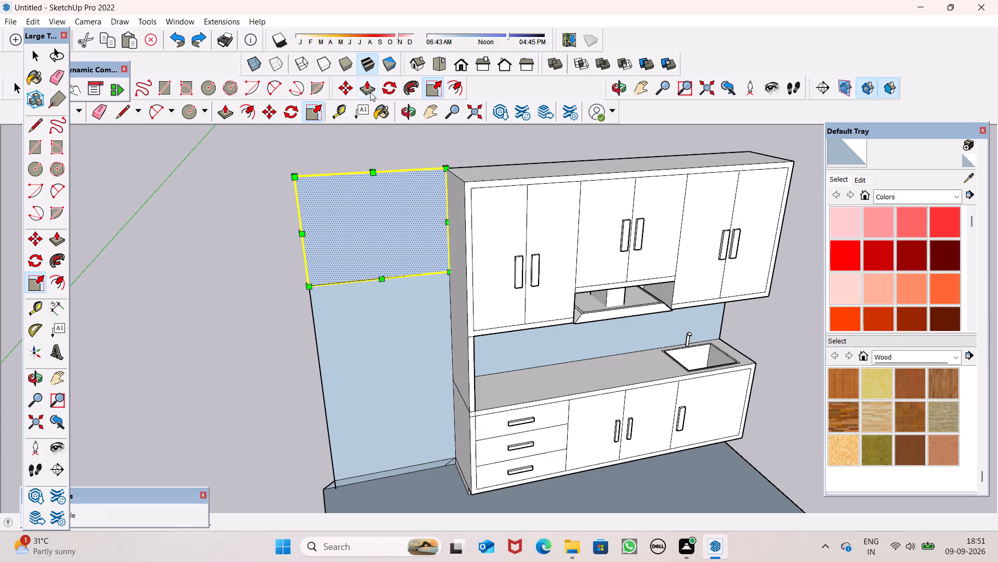
pyautogui.click(370, 92)
pyautogui.moveTo(356, 194); pyautogui.dragTo(364, 208)
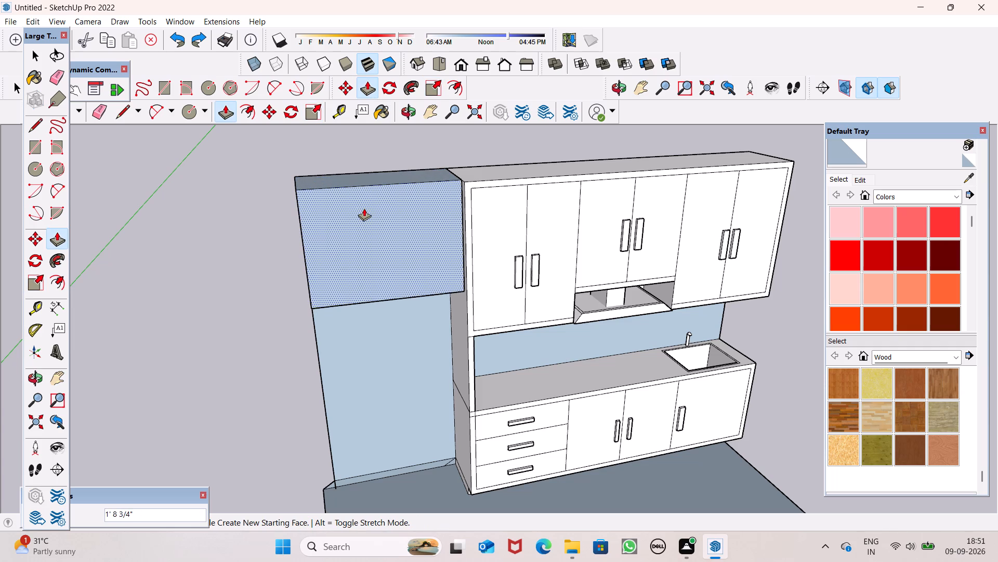
pyautogui.moveTo(364, 208); pyautogui.dragTo(367, 208)
pyautogui.press('2')
pyautogui.press("'")
pyautogui.press('Return')
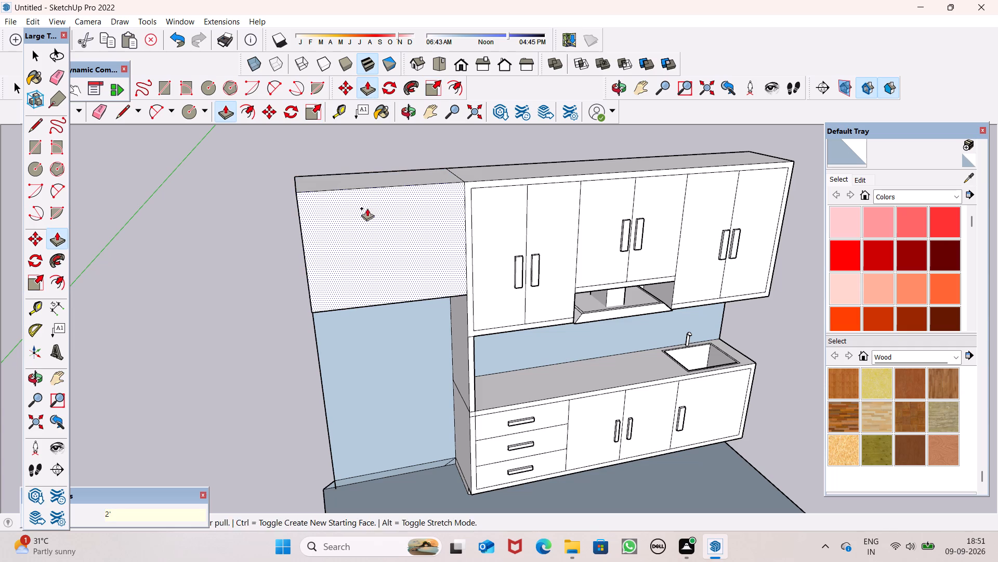
# Offset the new cabinet box's front face inward by 2" to make its frame.
pyautogui.click(448, 90)
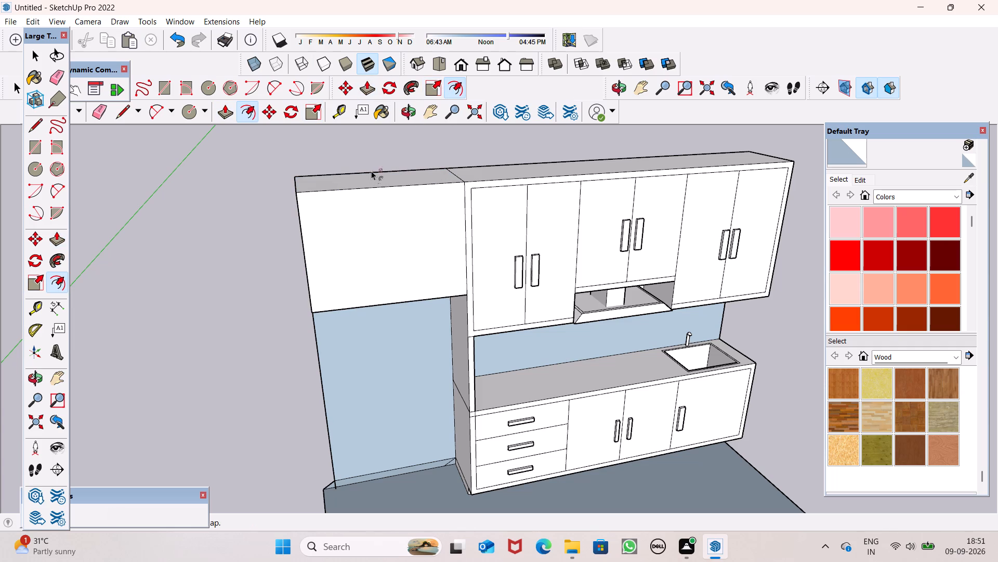
pyautogui.moveTo(365, 188); pyautogui.dragTo(375, 212)
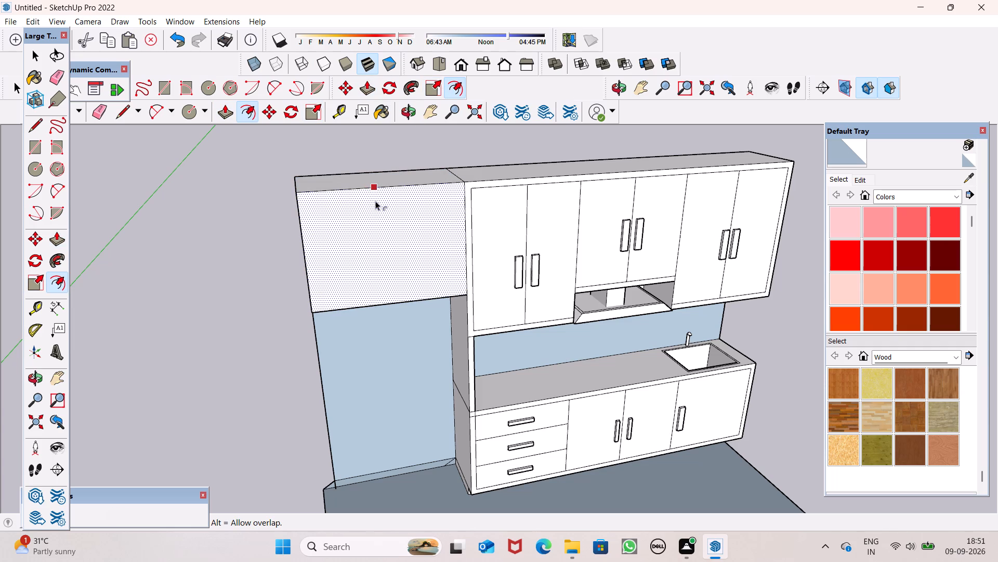
pyautogui.moveTo(376, 193); pyautogui.dragTo(380, 208)
pyautogui.press('2')
pyautogui.hotkey('shift', '"')
pyautogui.press('Return')
pyautogui.press('space')
# Draw a vertical centre line inside the new cabinet's frame to split its front into two doors.
pyautogui.moveTo(397, 283); pyautogui.dragTo(381, 231, button='middle')
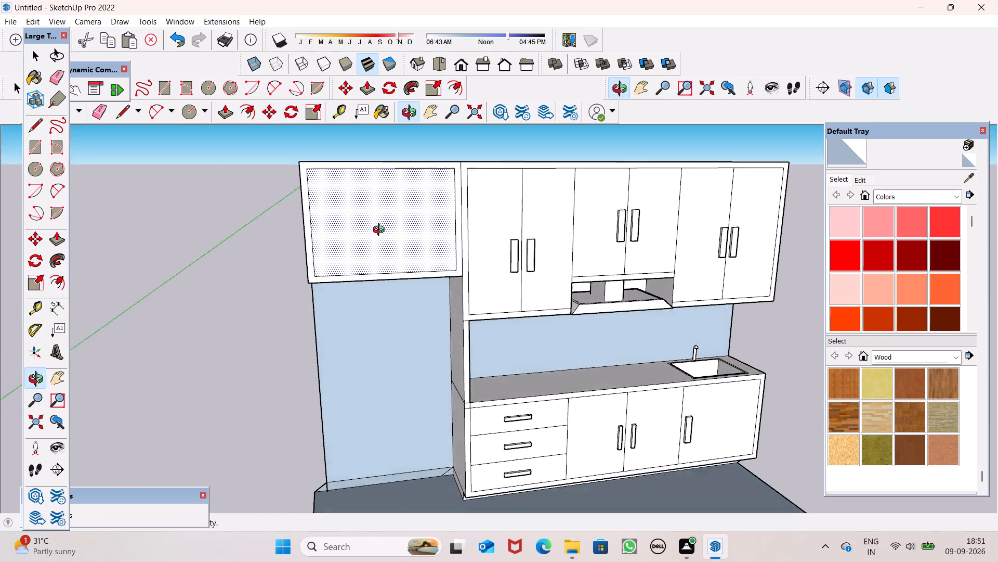
pyautogui.moveTo(381, 231); pyautogui.dragTo(375, 185, button='middle')
pyautogui.press('space')
pyautogui.click(228, 259)
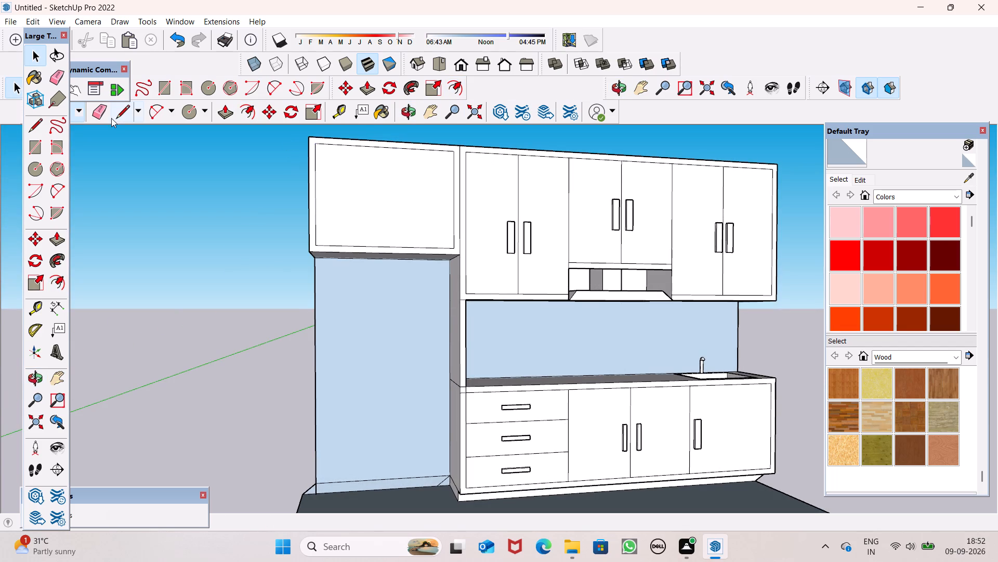
pyautogui.click(126, 113)
pyautogui.scroll(1, 481, 235)
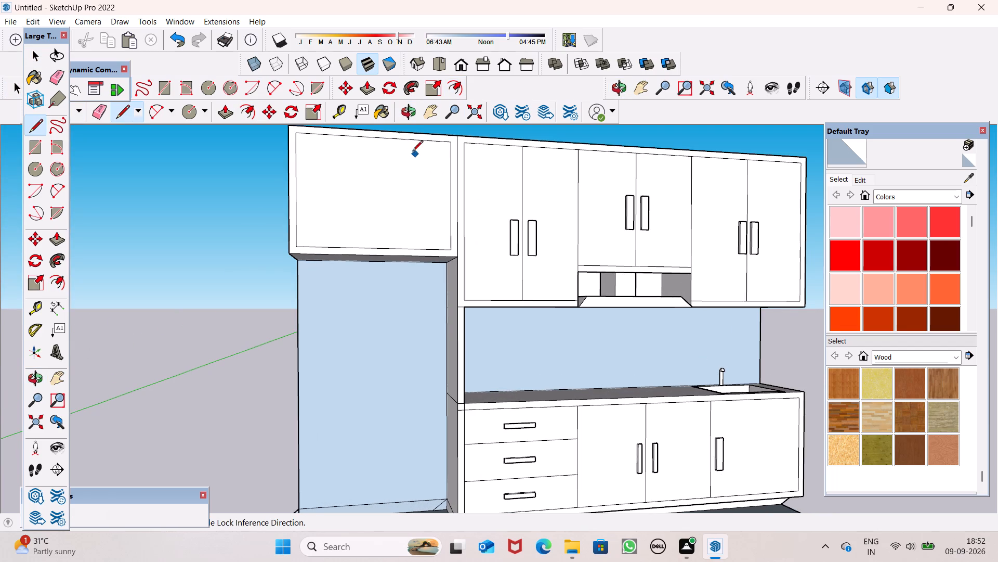
pyautogui.click(377, 138)
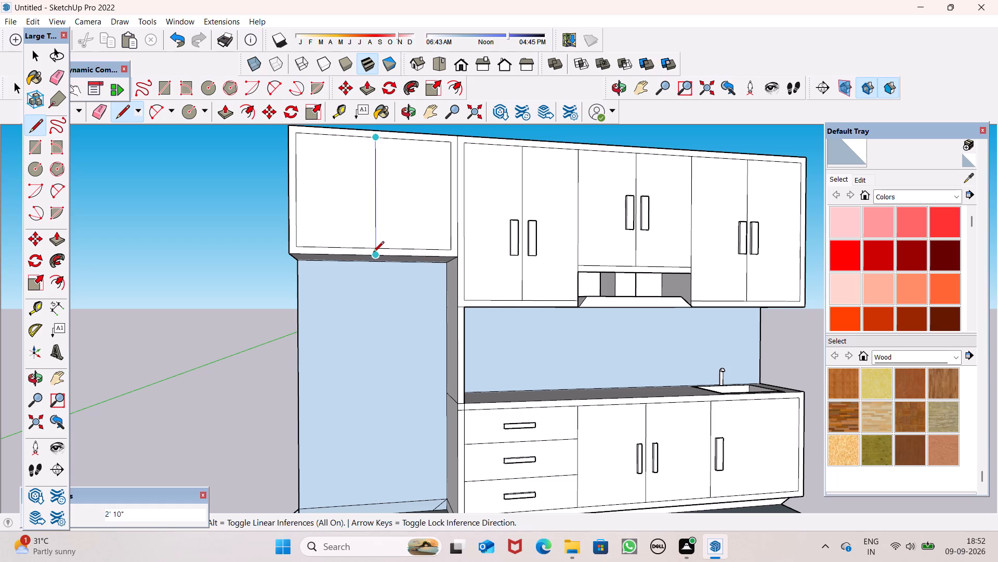
pyautogui.click(373, 251)
pyautogui.press('space')
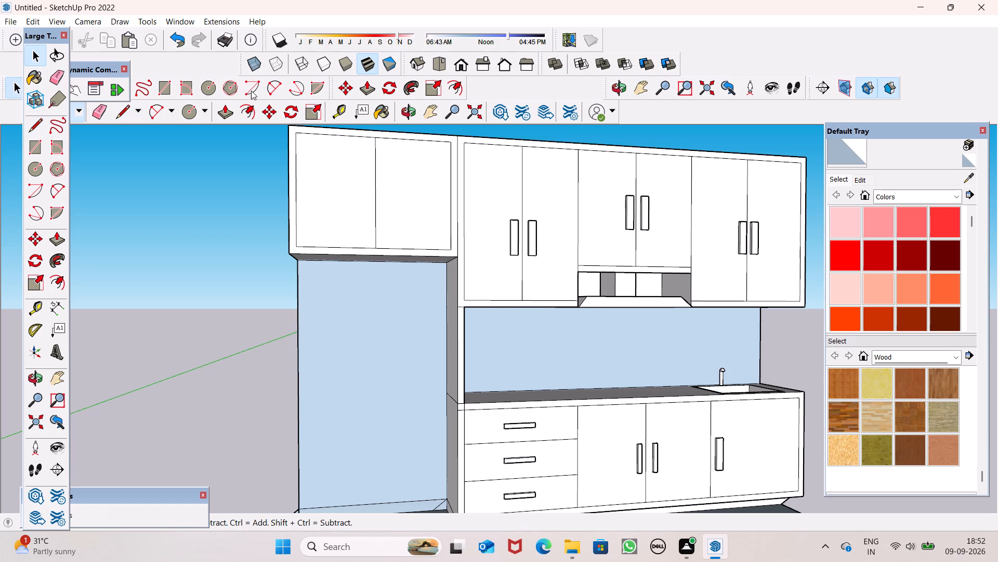
# Draw a narrow upright handle rectangle on the new cabinet's outer door, close to the centre line.
pyautogui.moveTo(163, 94); pyautogui.dragTo(163, 101)
pyautogui.click(164, 87)
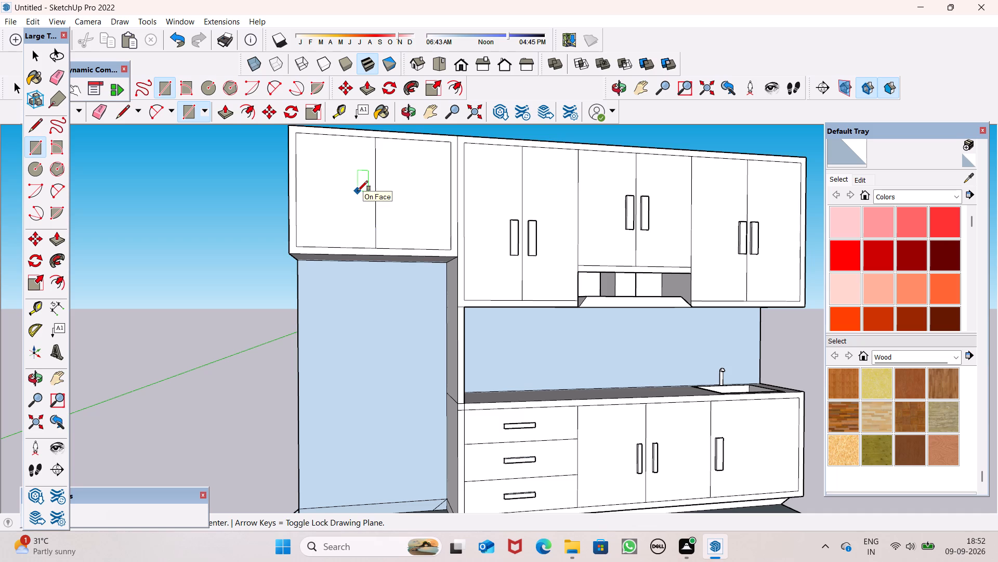
pyautogui.click(358, 191)
pyautogui.scroll(9, 375, 218)
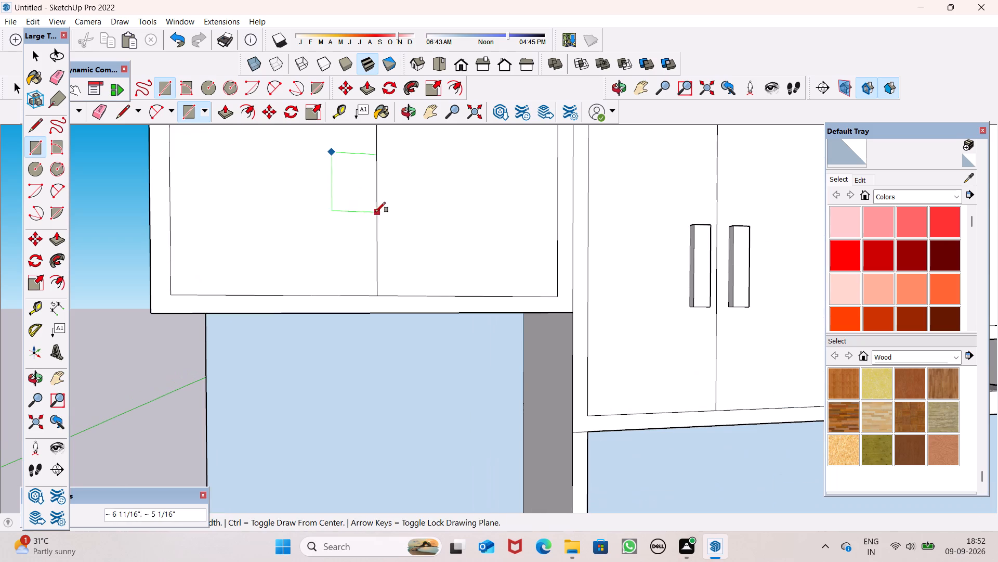
pyautogui.click(357, 237)
pyautogui.press('space')
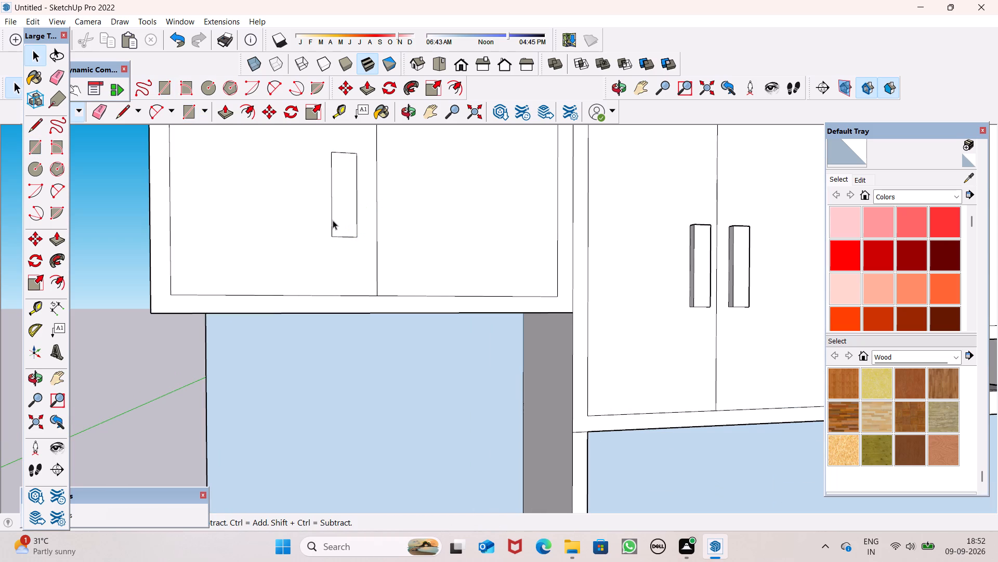
# Copy the handle rectangle across the centre line onto the new cabinet's other door.
pyautogui.doubleClick(335, 219)
pyautogui.press('m')
pyautogui.press('Return')
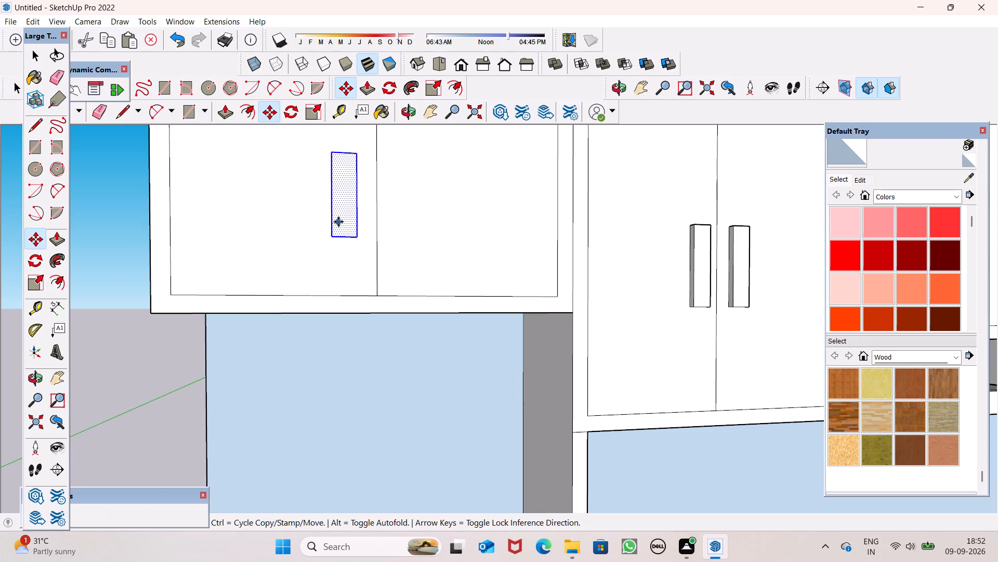
pyautogui.keyDown('ctrl'); pyautogui.moveTo(339, 220); pyautogui.dragTo(400, 227); pyautogui.keyUp('ctrl')
pyautogui.press('space')
pyautogui.press('space')
pyautogui.scroll(-11, 472, 239)
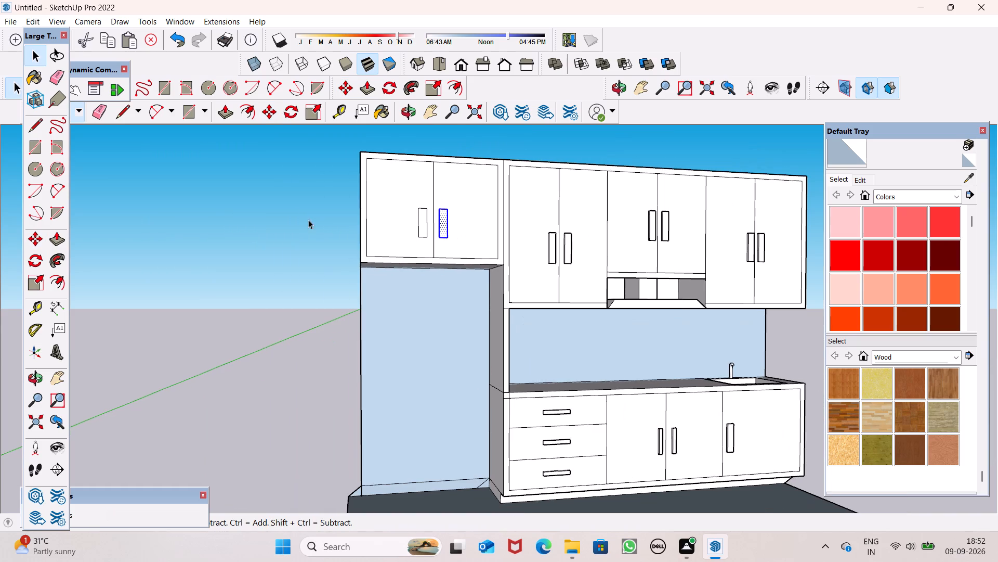
pyautogui.click(293, 210)
# Look over the whole kitchen with the new two-door cabinet above the bare wall section.
pyautogui.moveTo(456, 258); pyautogui.dragTo(440, 249, button='middle')
pyautogui.scroll(-1, 456, 288)
pyautogui.scroll(-3, 449, 233)
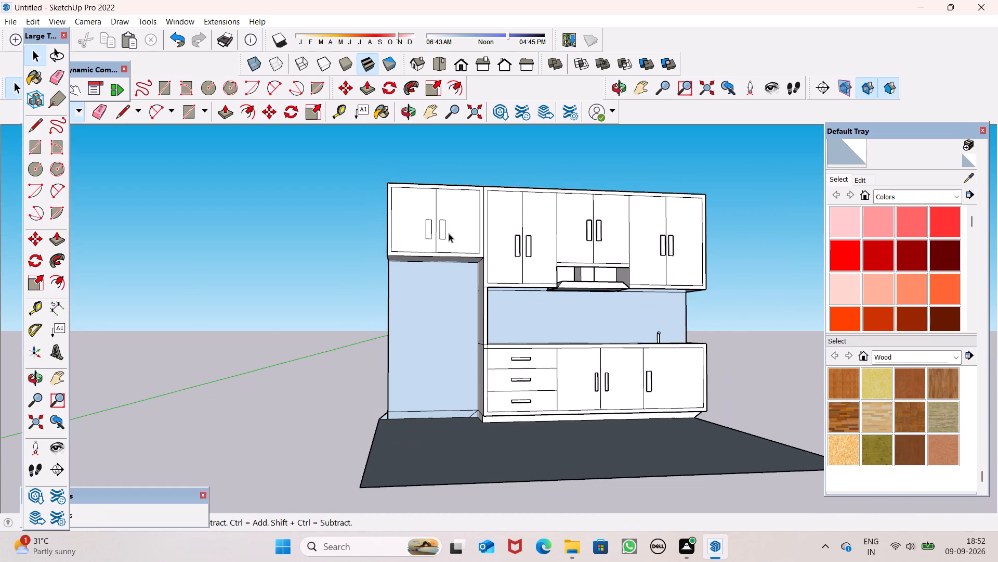
pyautogui.moveTo(462, 275); pyautogui.dragTo(450, 324, button='middle')
pyautogui.scroll(-5, 431, 197)
pyautogui.scroll(2, 427, 299)
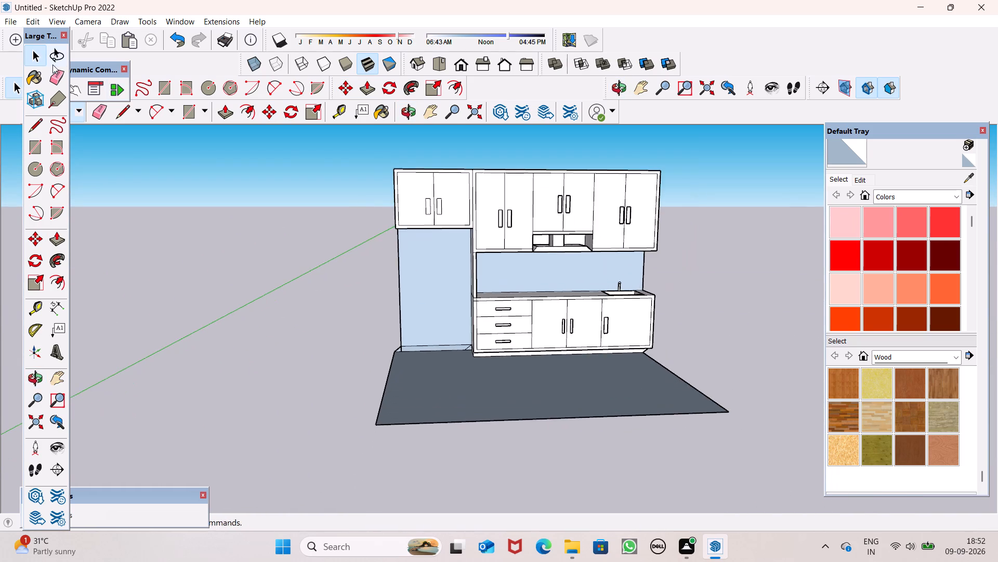
pyautogui.scroll(-3, 89, 122)
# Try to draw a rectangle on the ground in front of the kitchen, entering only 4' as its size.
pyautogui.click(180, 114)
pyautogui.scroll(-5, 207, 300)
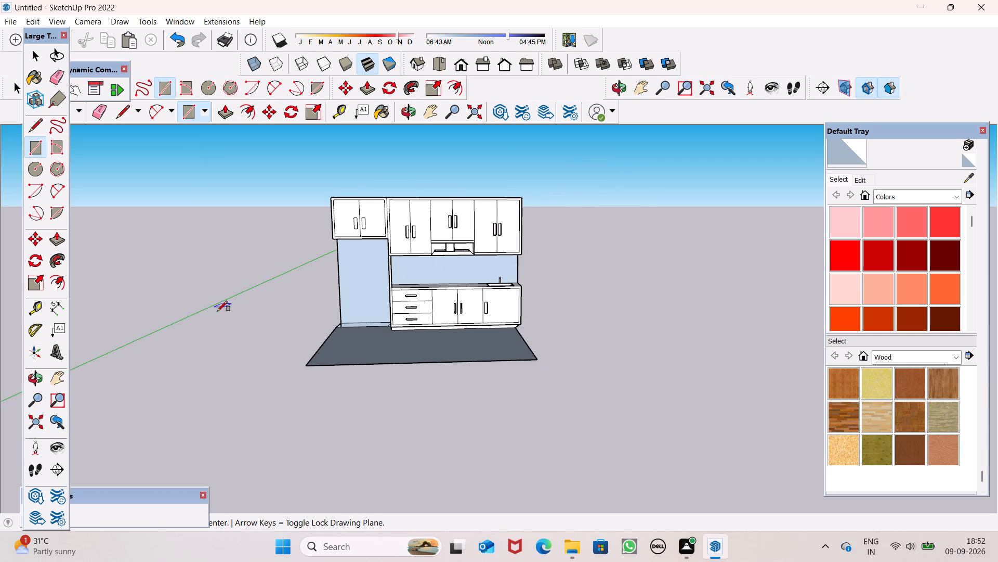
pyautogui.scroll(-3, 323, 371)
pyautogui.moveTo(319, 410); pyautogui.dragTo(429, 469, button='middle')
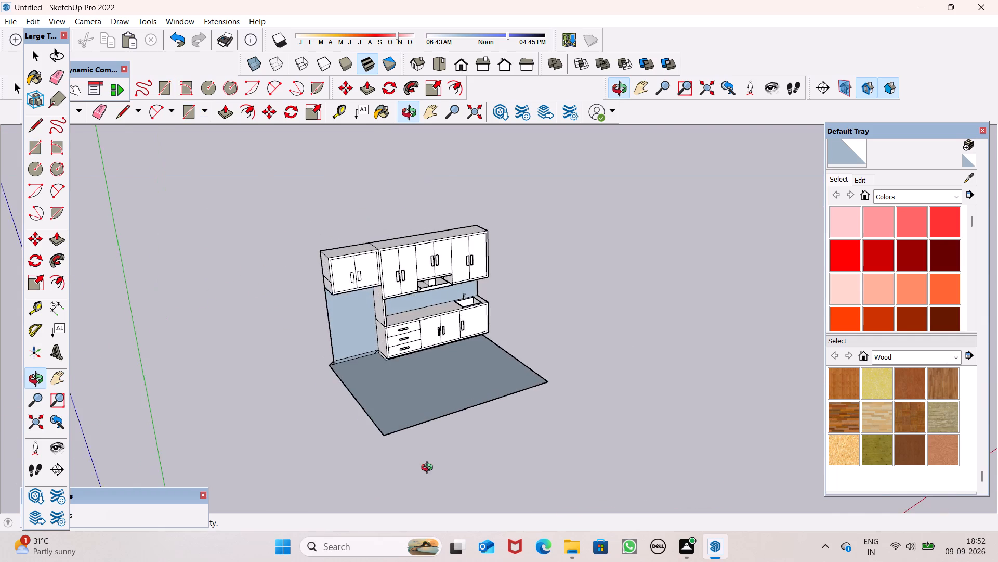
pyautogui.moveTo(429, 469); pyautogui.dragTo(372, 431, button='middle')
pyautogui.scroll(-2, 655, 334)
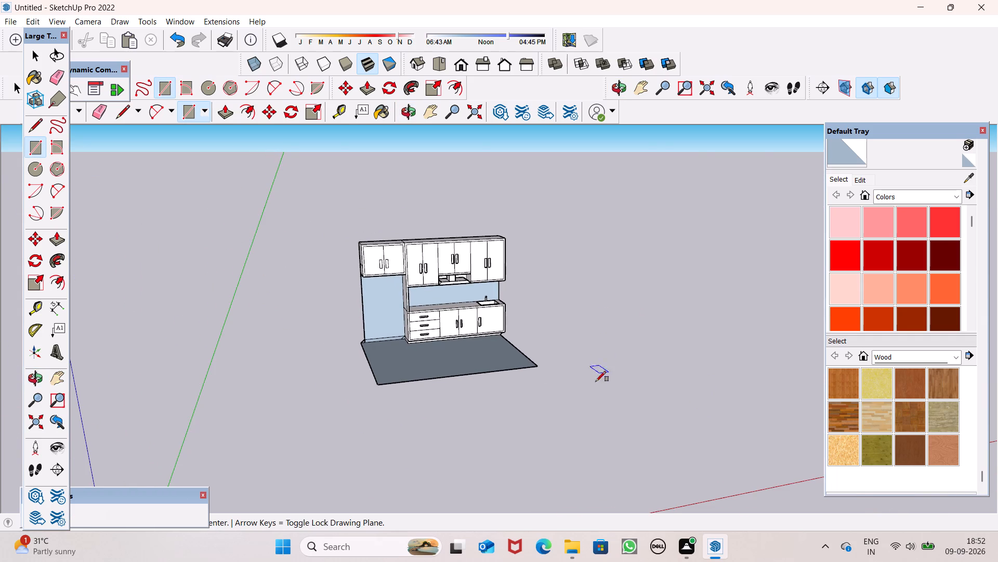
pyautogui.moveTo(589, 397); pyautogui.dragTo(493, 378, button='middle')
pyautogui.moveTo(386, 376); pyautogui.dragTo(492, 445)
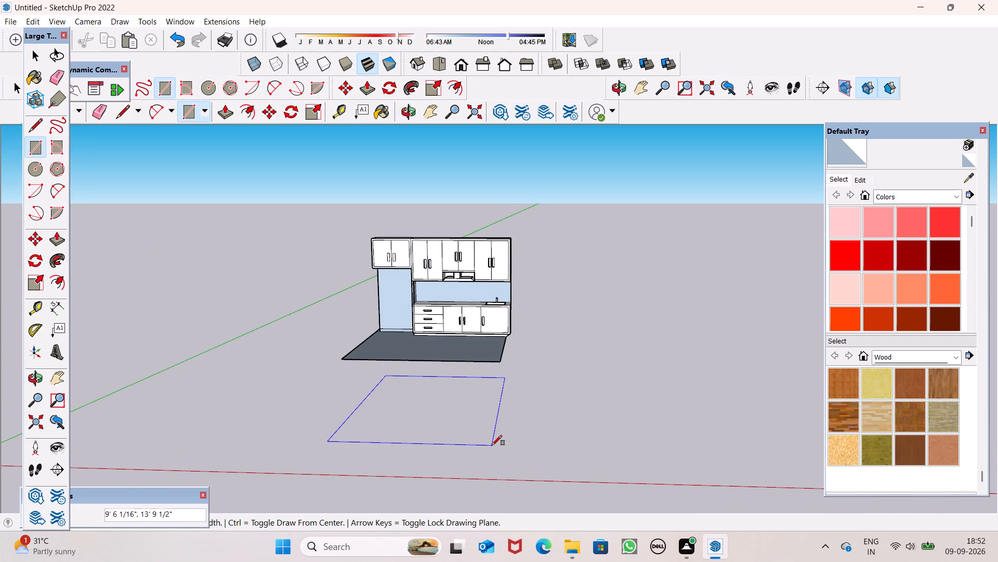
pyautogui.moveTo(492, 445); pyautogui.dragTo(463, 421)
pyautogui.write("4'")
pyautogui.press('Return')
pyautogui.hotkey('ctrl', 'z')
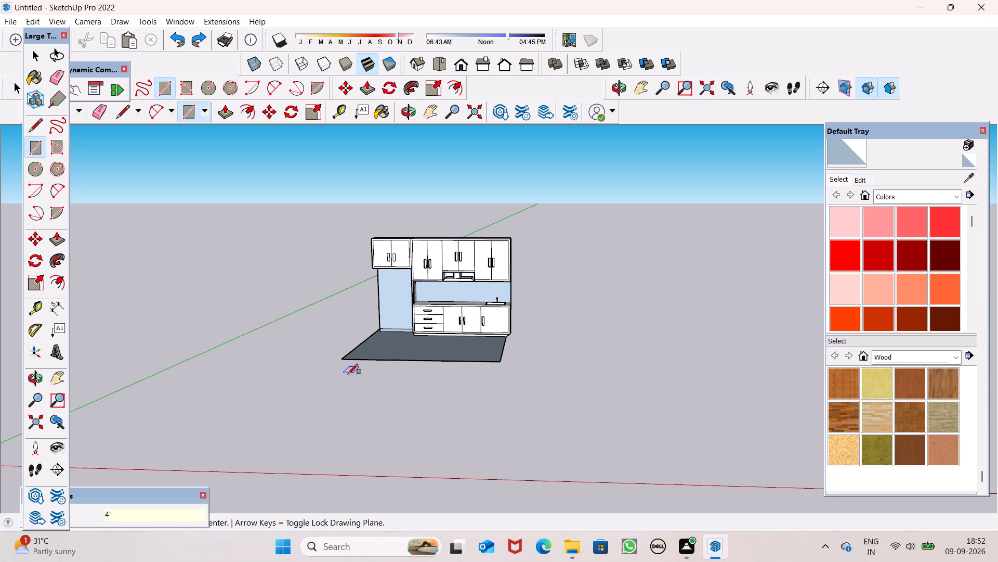
# Draw a 4' by 4' rectangle on the ground in front of the kitchen floor.
pyautogui.moveTo(371, 385); pyautogui.dragTo(389, 399)
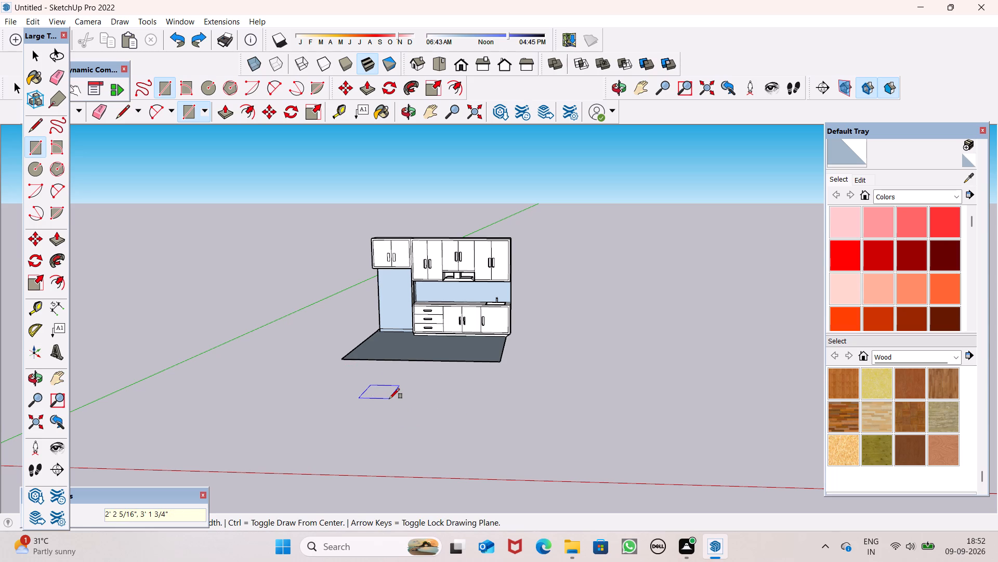
pyautogui.moveTo(389, 399); pyautogui.dragTo(391, 399)
pyautogui.write("4'")
pyautogui.moveTo(391, 399); pyautogui.dragTo(392, 399)
pyautogui.press(',')
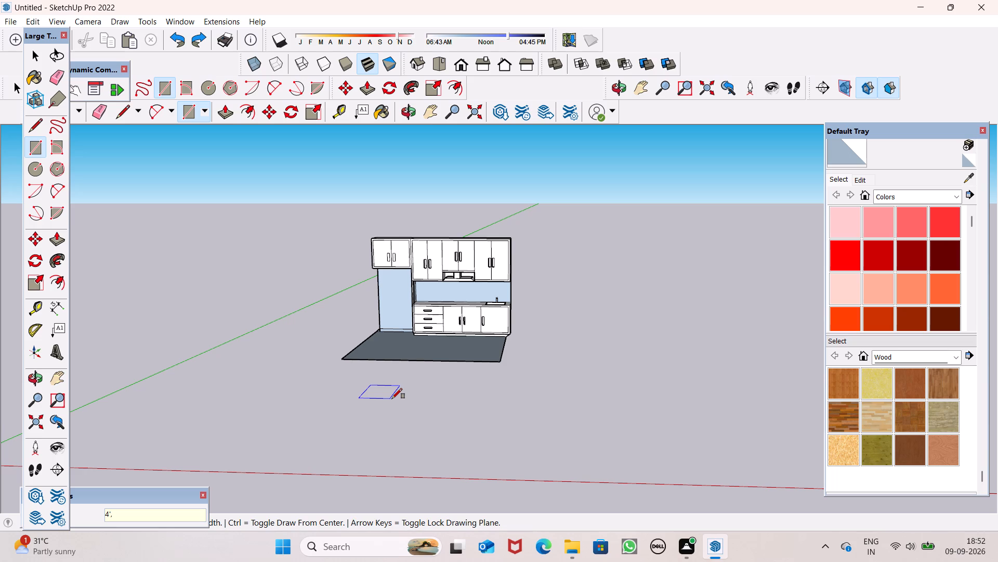
pyautogui.moveTo(392, 399); pyautogui.dragTo(395, 400)
pyautogui.press('4')
pyautogui.press("'")
pyautogui.press('Return')
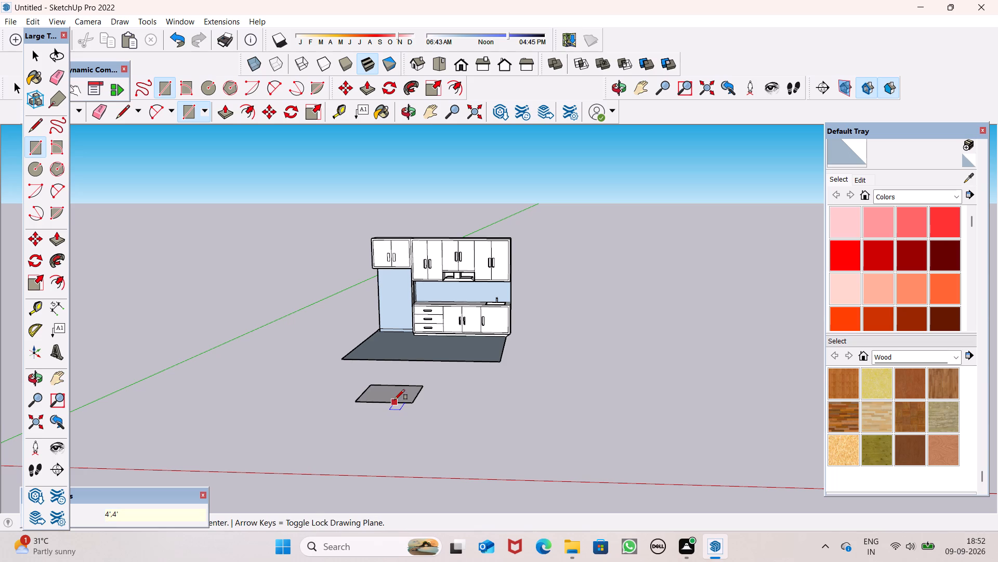
pyautogui.press('space')
# Push/Pull the 4' square in front of the kitchen up 3' to form the fridge's lower block.
pyautogui.moveTo(391, 393); pyautogui.dragTo(427, 475, button='middle')
pyautogui.scroll(-1, 427, 475)
pyautogui.scroll(2, 428, 472)
pyautogui.scroll(-3, 497, 395)
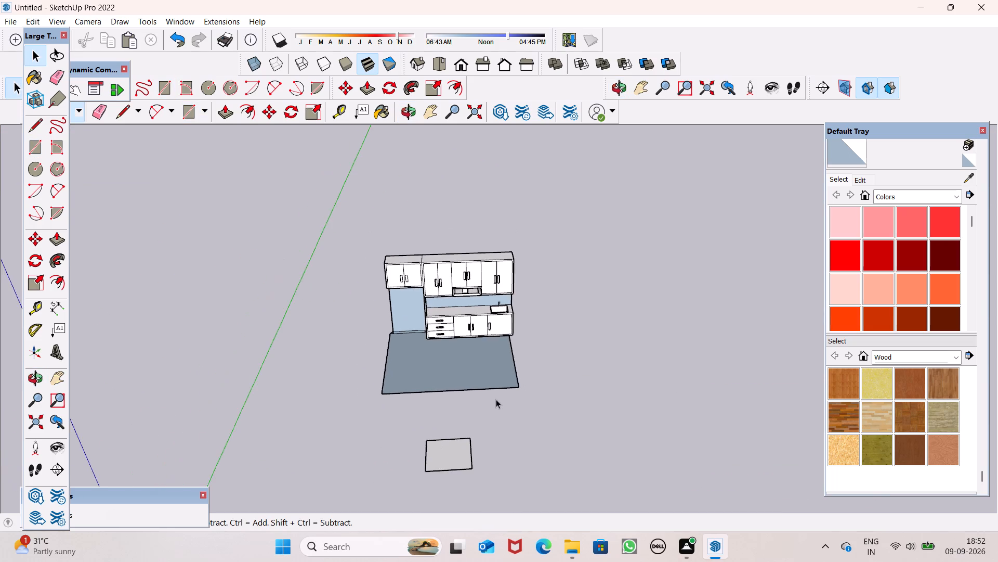
pyautogui.scroll(6, 457, 466)
pyautogui.scroll(-7, 468, 410)
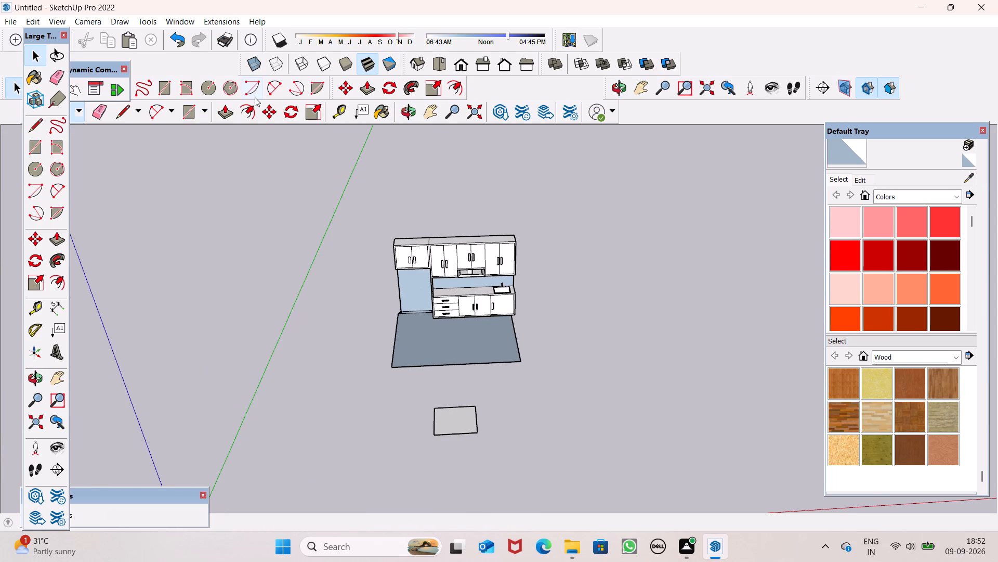
pyautogui.click(228, 116)
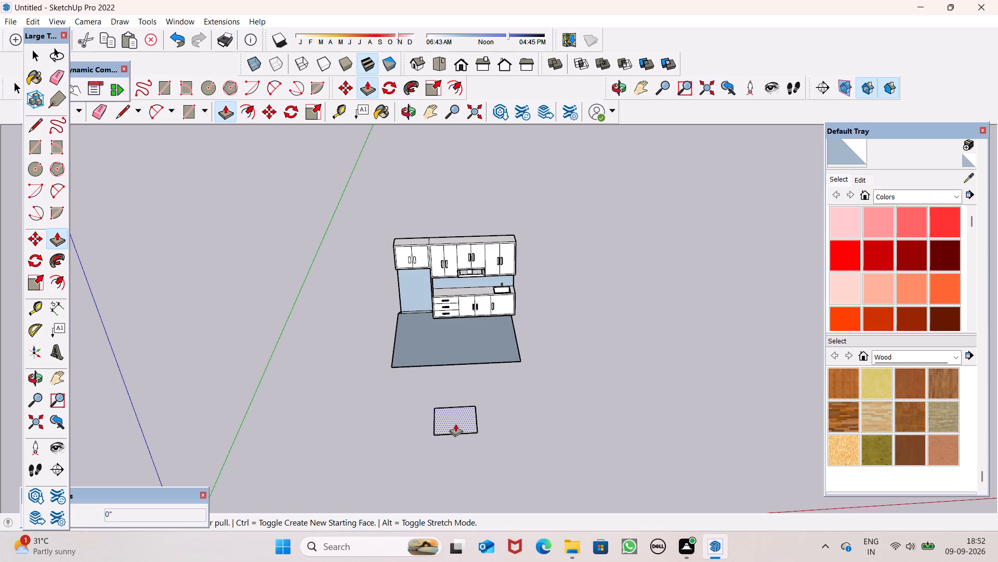
pyautogui.moveTo(455, 416); pyautogui.dragTo(459, 379)
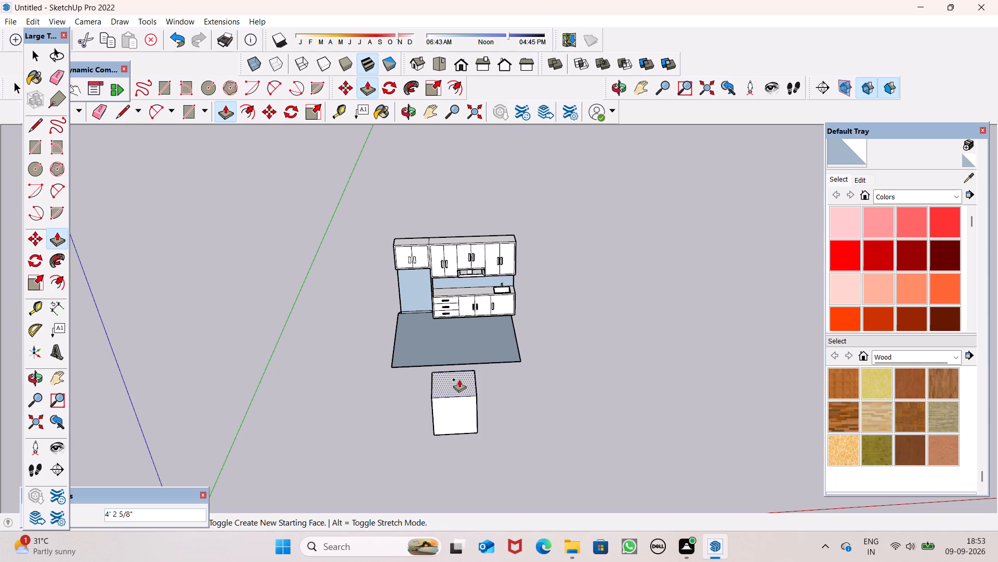
pyautogui.moveTo(459, 379); pyautogui.dragTo(460, 379)
pyautogui.moveTo(460, 379); pyautogui.dragTo(462, 378)
pyautogui.press('3')
pyautogui.press("'")
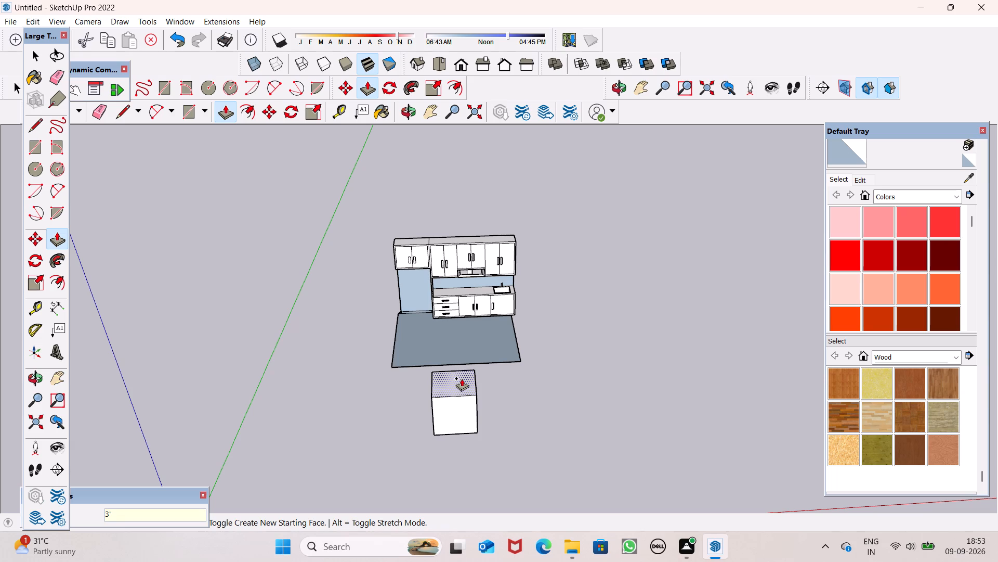
pyautogui.moveTo(462, 378); pyautogui.dragTo(462, 382)
pyautogui.press('Return')
# Pull the block's top face up another 4' as a separate upper section, keeping the dividing edge between the two.
pyautogui.moveTo(450, 392); pyautogui.dragTo(457, 365)
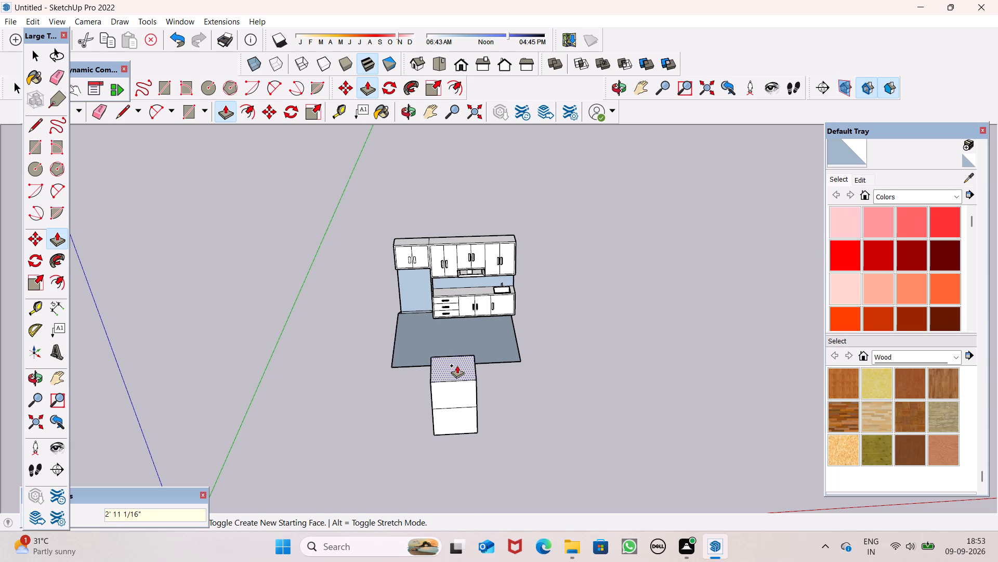
pyautogui.moveTo(457, 365); pyautogui.dragTo(461, 349)
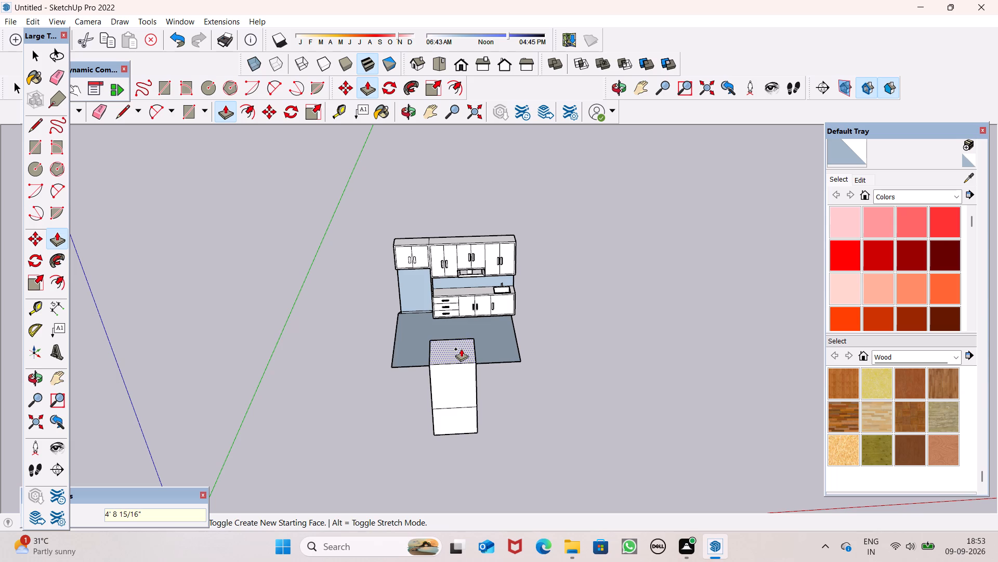
pyautogui.moveTo(461, 349); pyautogui.dragTo(460, 349)
pyautogui.press('3')
pyautogui.press('BackSpace')
pyautogui.moveTo(460, 349); pyautogui.dragTo(462, 349)
pyautogui.press('4')
pyautogui.press("'")
pyautogui.press('Return')
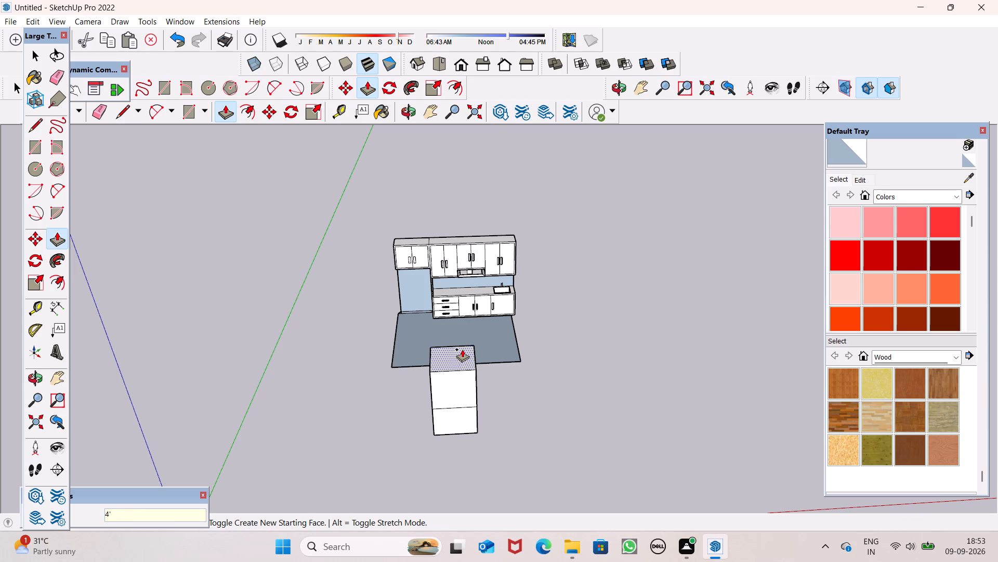
pyautogui.moveTo(462, 349); pyautogui.dragTo(462, 351)
pyautogui.moveTo(465, 419); pyautogui.dragTo(516, 318, button='middle')
pyautogui.press('space')
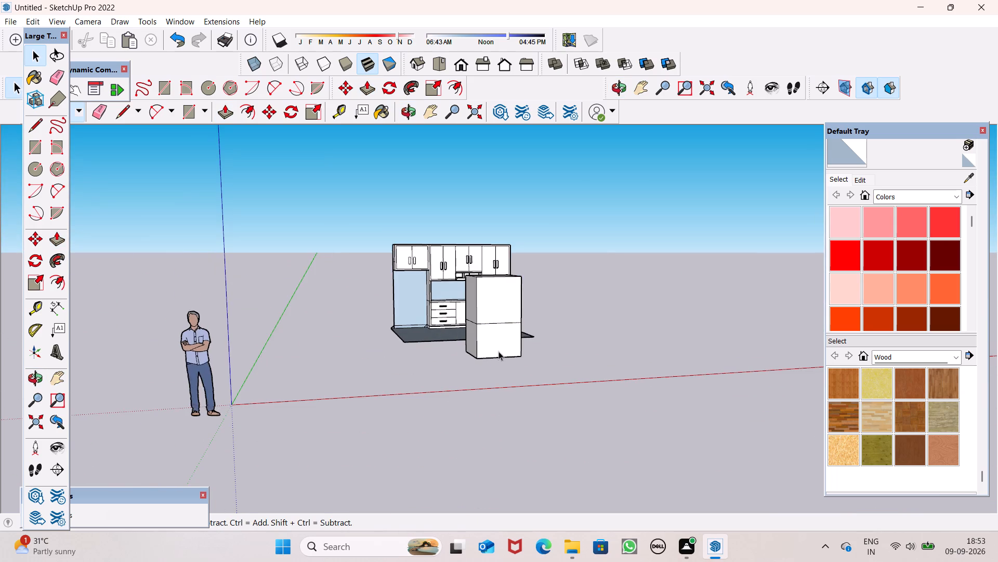
# Draw a small upright panel rectangle, about 1'1" by 9", in the middle of the upper section's front face.
pyautogui.scroll(4, 496, 337)
pyautogui.click(492, 316)
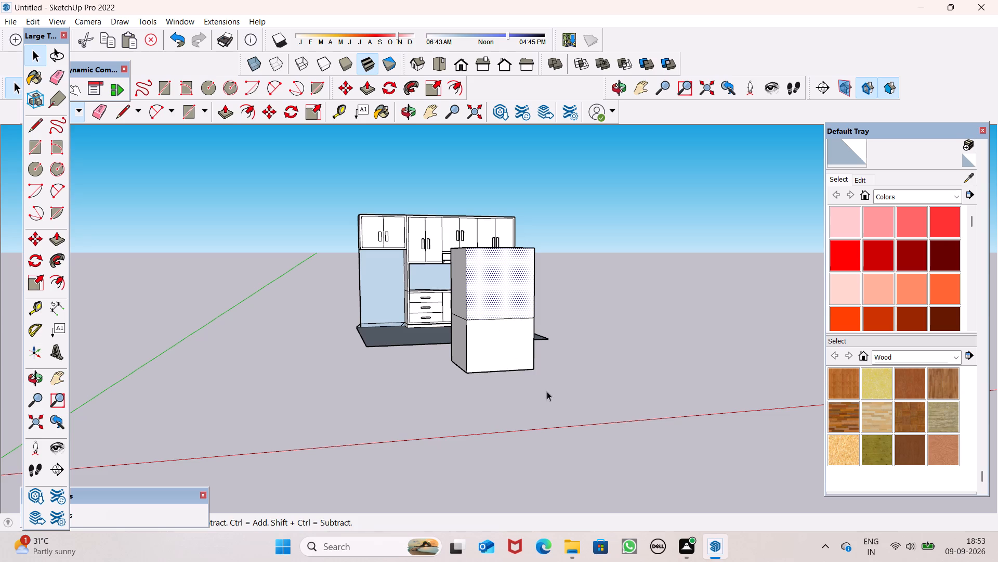
pyautogui.click(594, 368)
pyautogui.scroll(1, 528, 366)
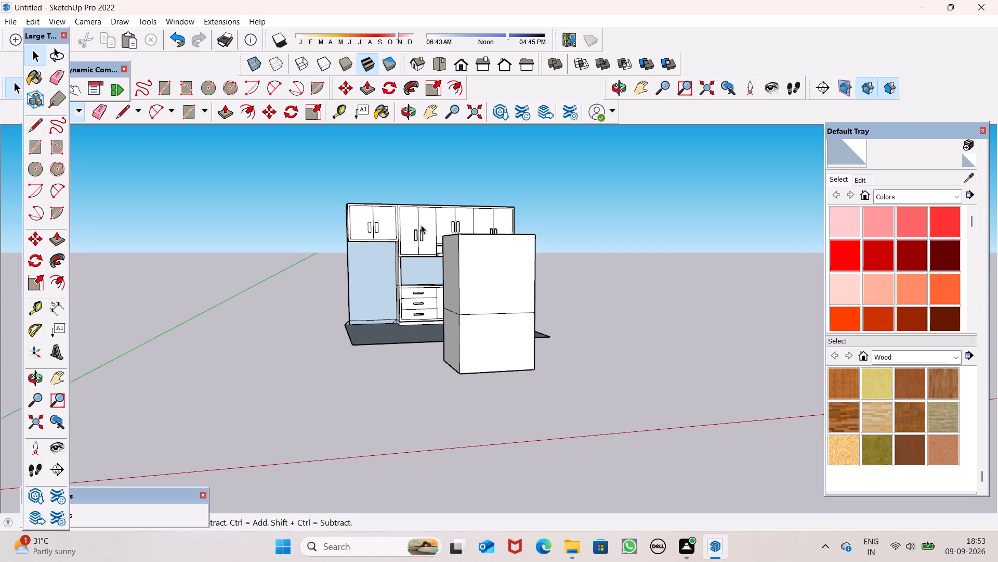
pyautogui.click(193, 112)
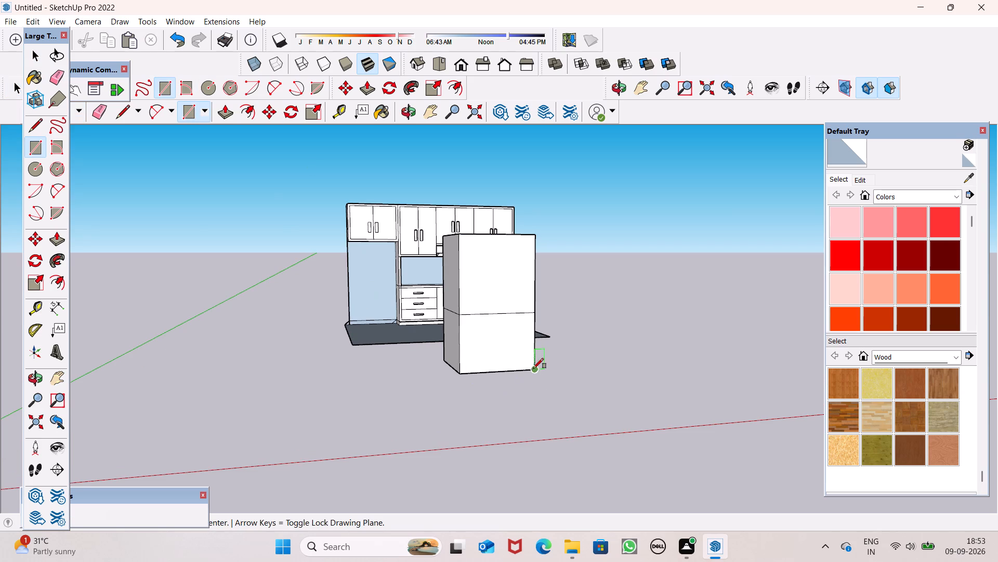
pyautogui.moveTo(533, 368); pyautogui.dragTo(511, 387, button='middle')
pyautogui.scroll(3, 466, 323)
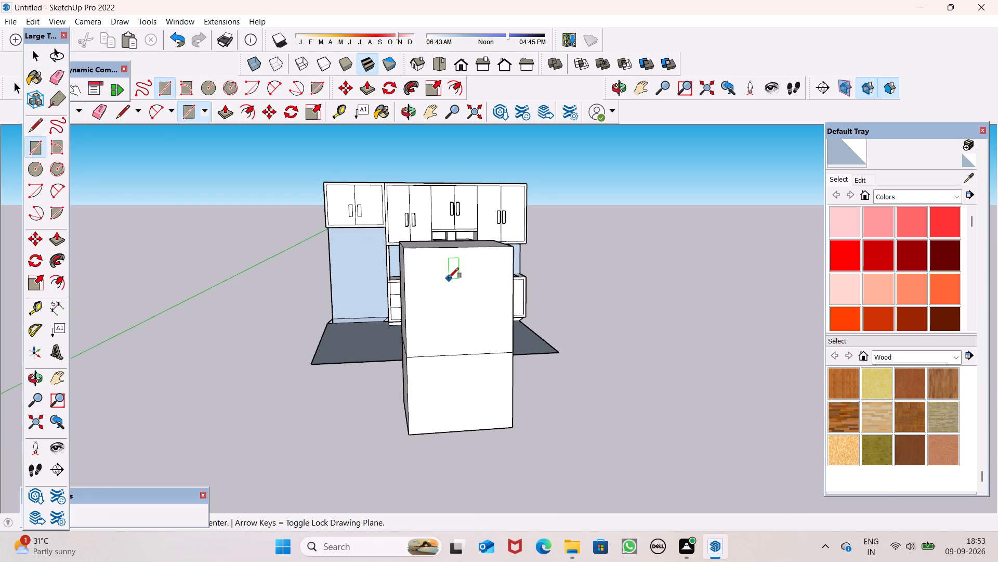
pyautogui.click(449, 277)
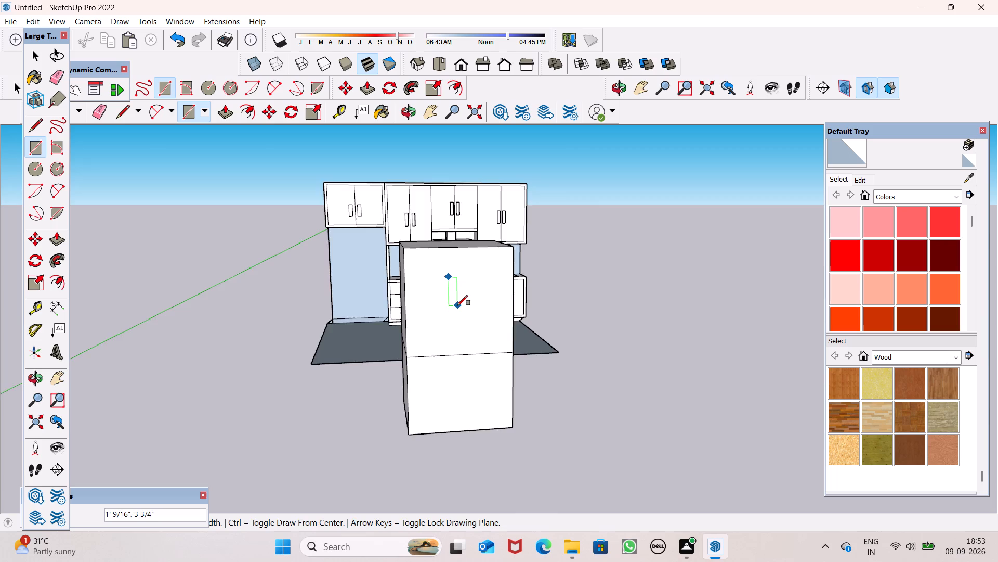
pyautogui.scroll(9, 457, 305)
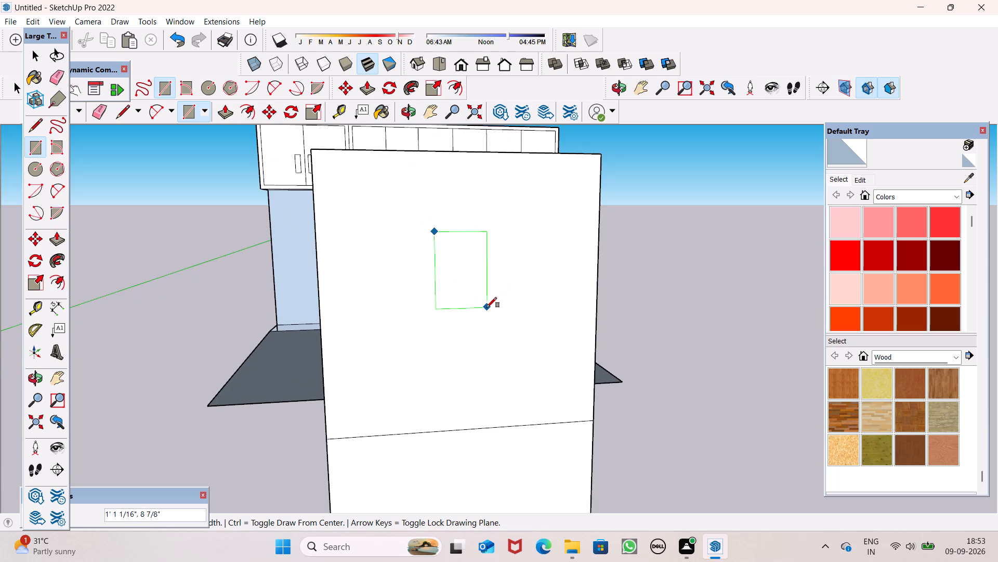
pyautogui.click(487, 303)
pyautogui.press('space')
pyautogui.scroll(-4, 645, 288)
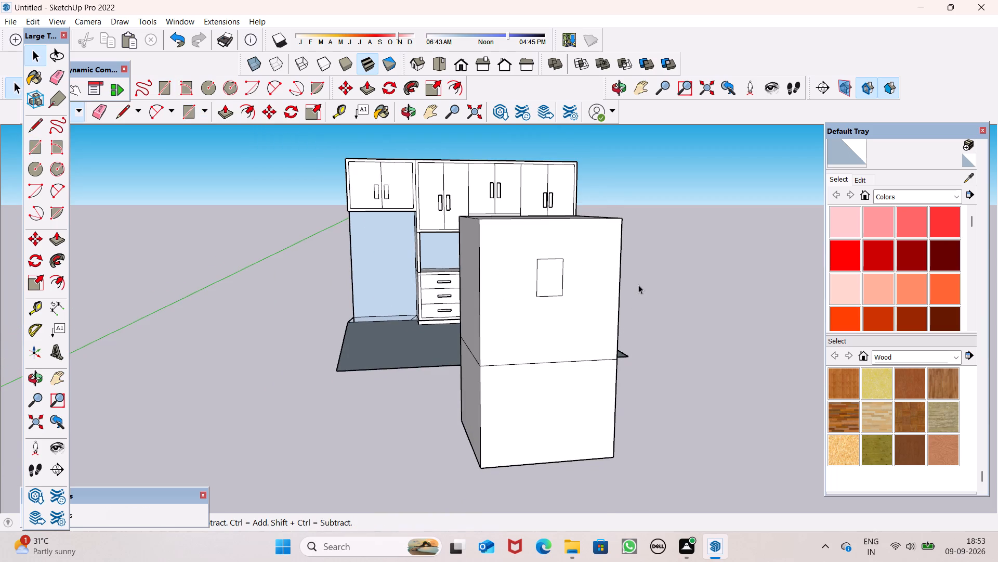
# Draw a narrow upright handle rectangle, about 1'9" by 3", near the outer edge of the upper front face, just above the dividing line.
pyautogui.click(188, 114)
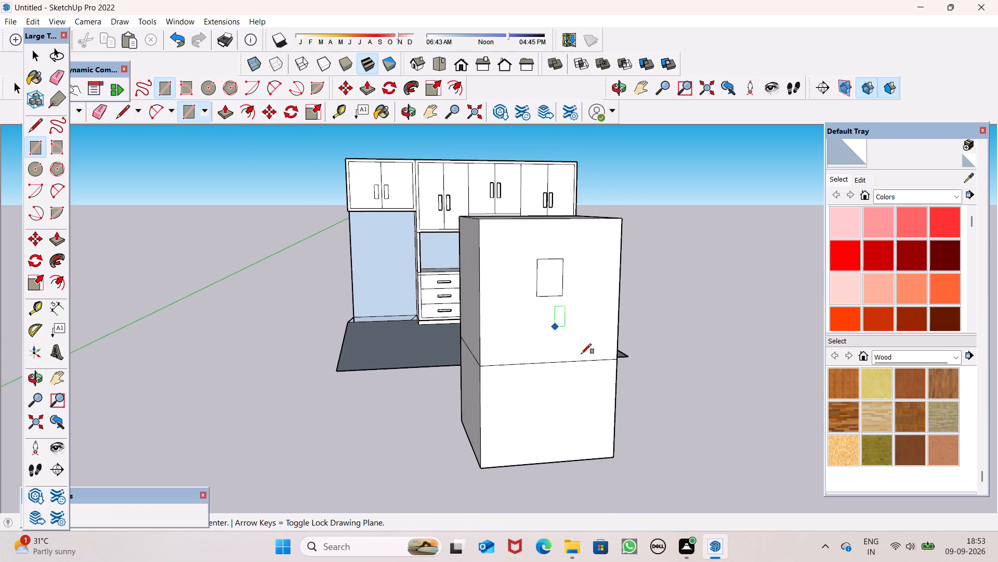
pyautogui.moveTo(605, 385); pyautogui.dragTo(572, 386, button='middle')
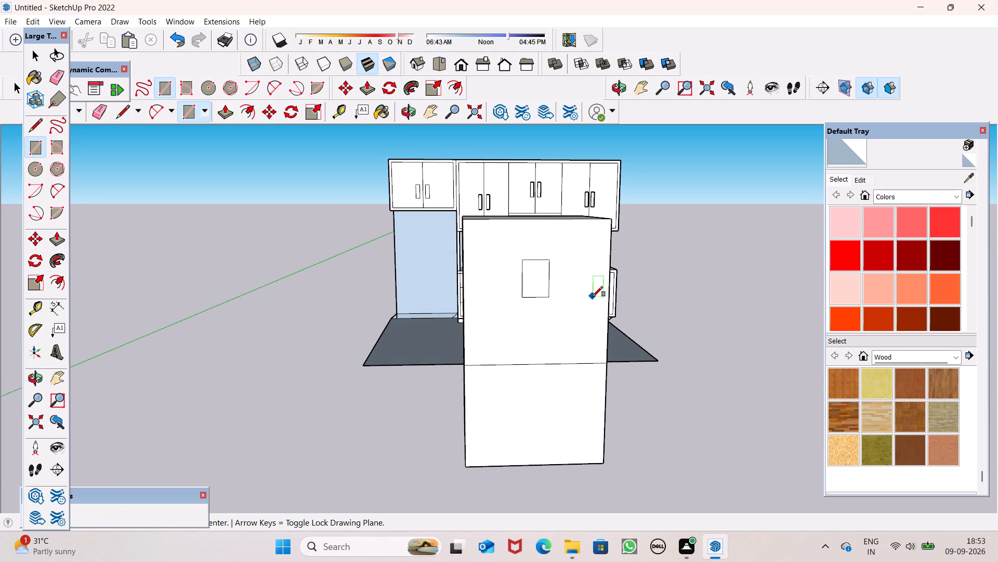
pyautogui.click(588, 291)
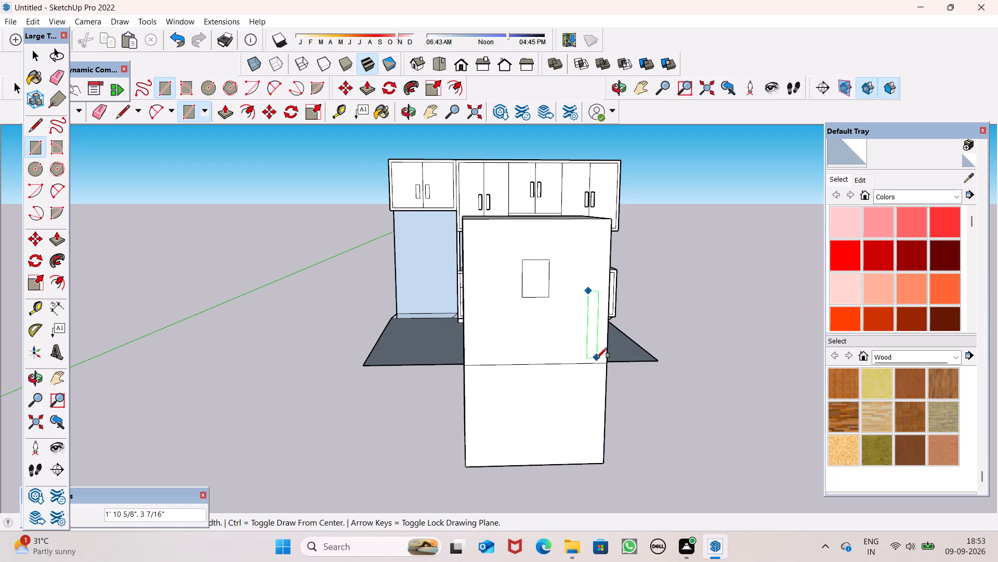
pyautogui.click(595, 354)
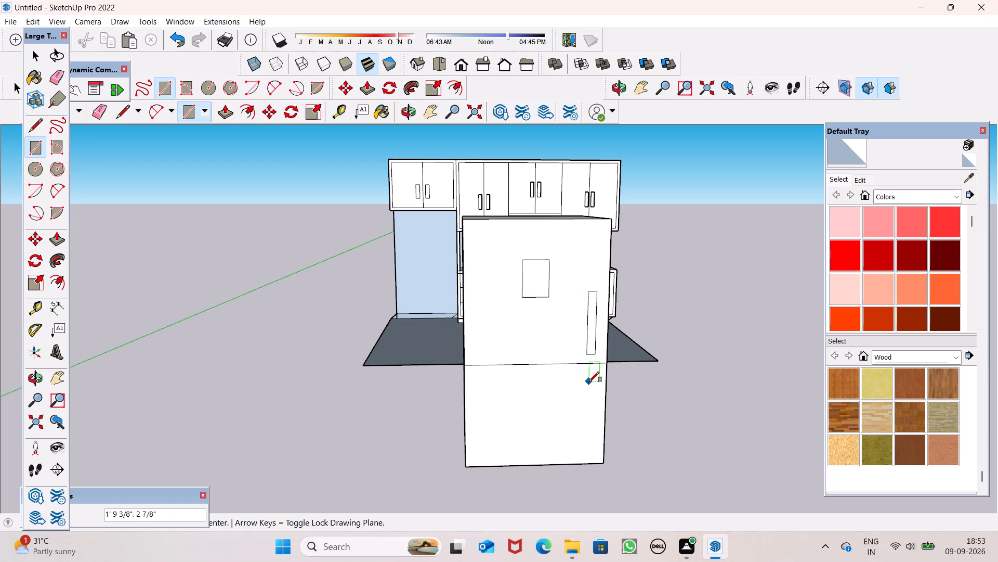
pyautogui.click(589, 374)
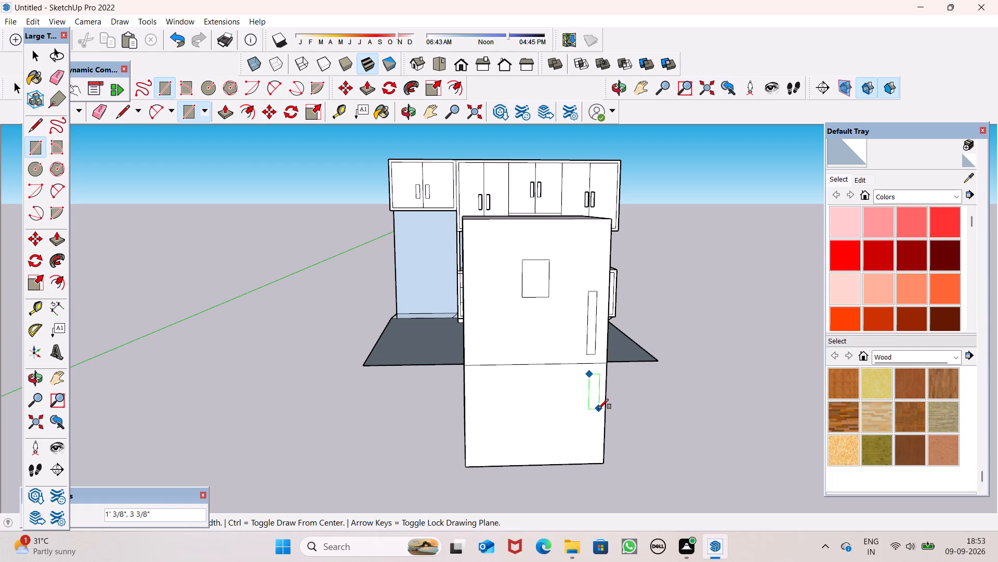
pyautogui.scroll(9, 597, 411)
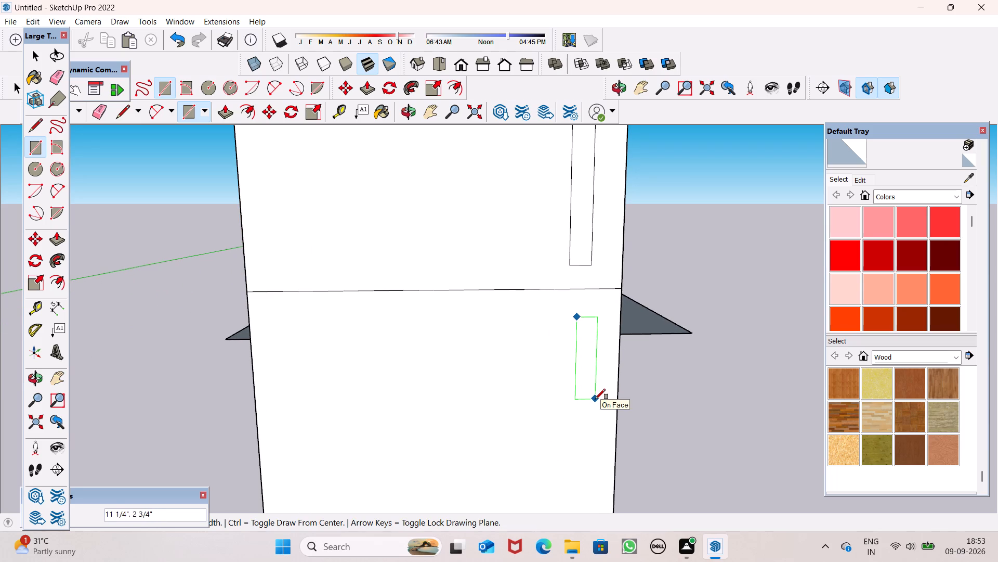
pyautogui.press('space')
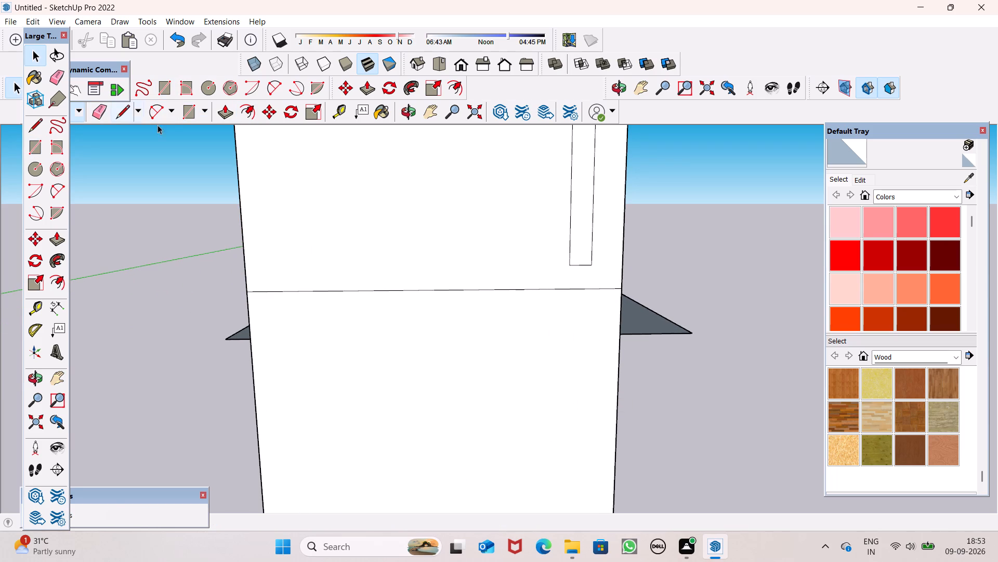
# Draw a narrow upright rectangle, about 1'11" by 2 3/4", from the upper handle's bottom inner corner down across the dividing line.
pyautogui.click(193, 111)
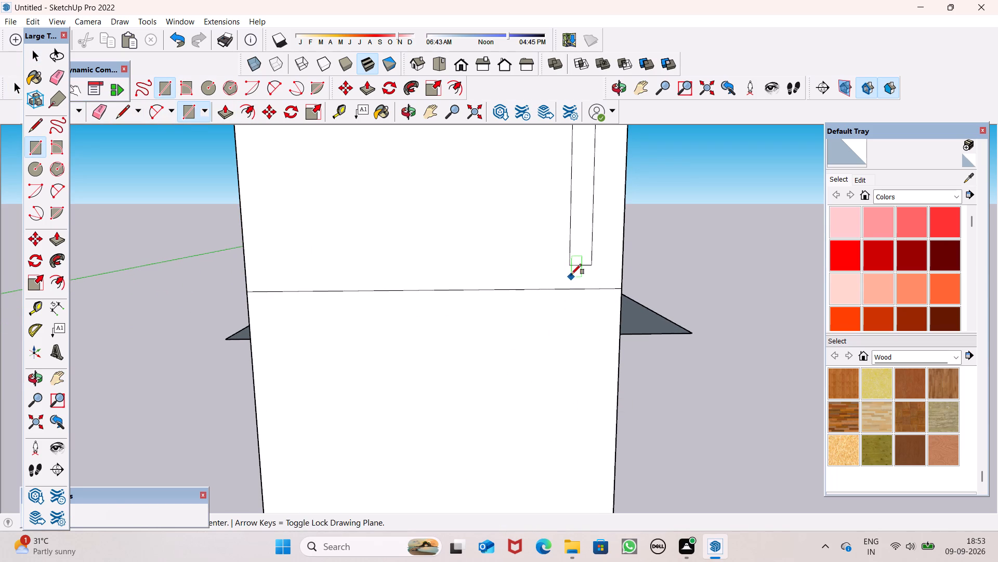
pyautogui.moveTo(571, 265); pyautogui.dragTo(571, 273)
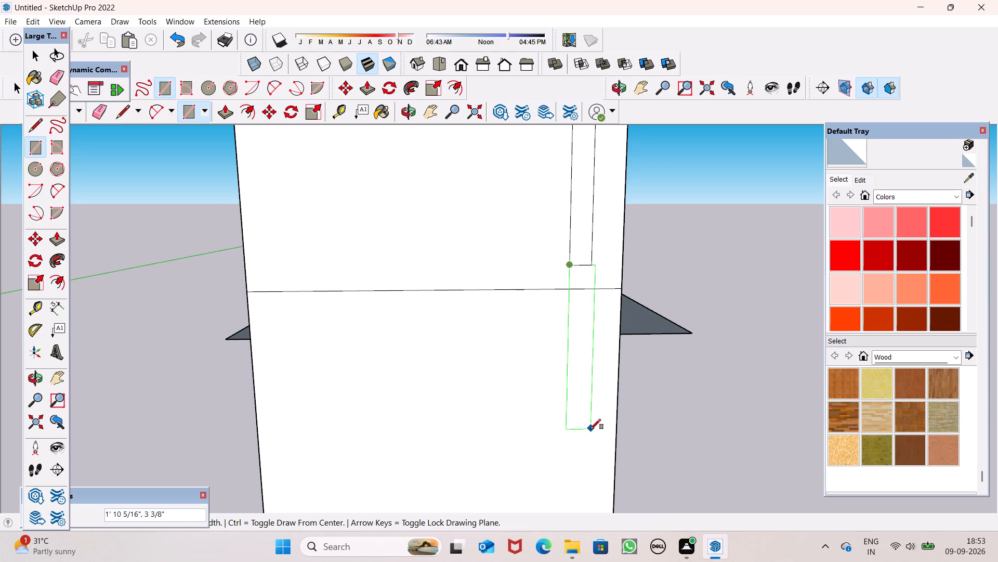
pyautogui.click(586, 435)
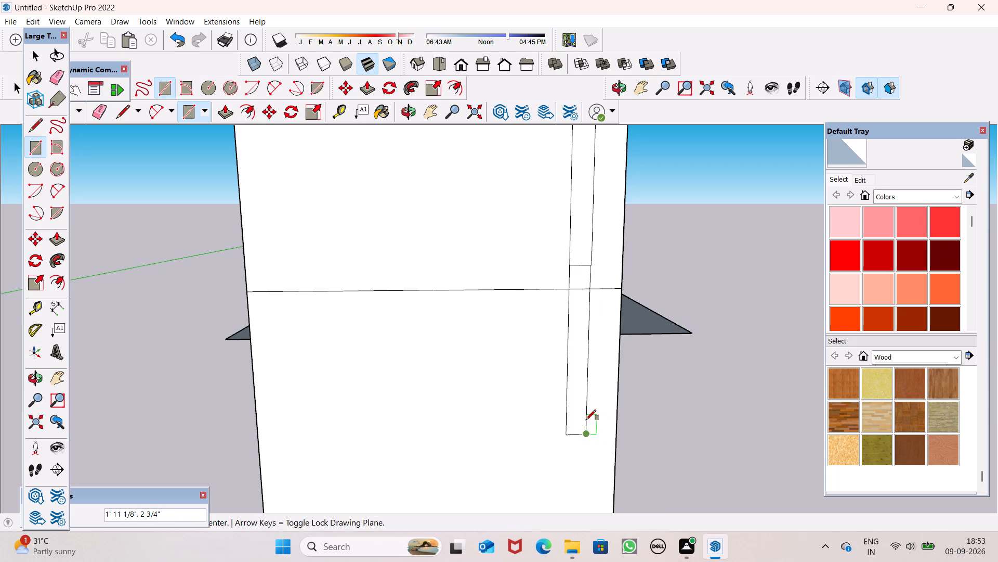
pyautogui.press('space')
# Cut the new rectangle with a horizontal line just below the dividing line and erase everything above it, leaving a separate lower handle.
pyautogui.moveTo(121, 110); pyautogui.dragTo(123, 116)
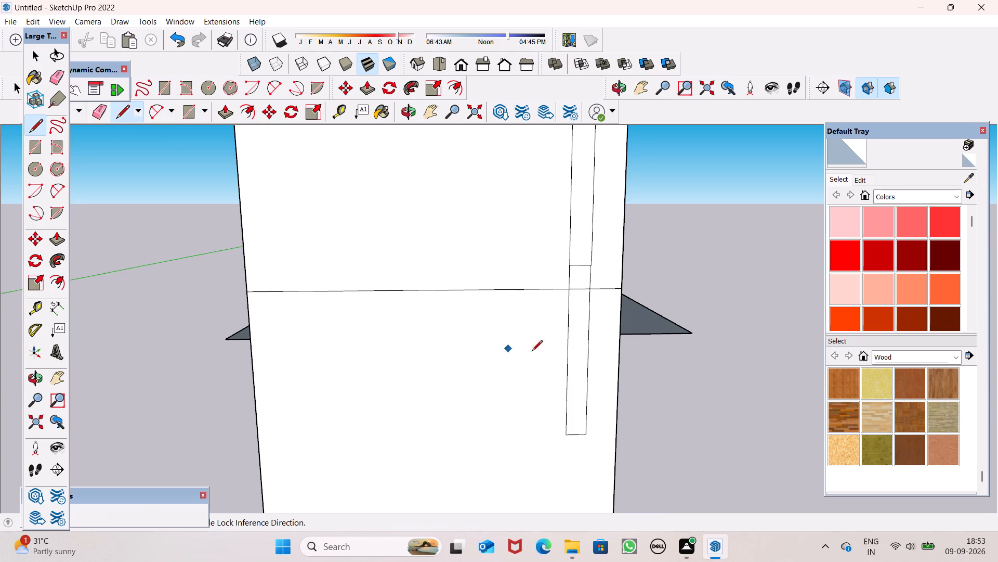
pyautogui.click(567, 325)
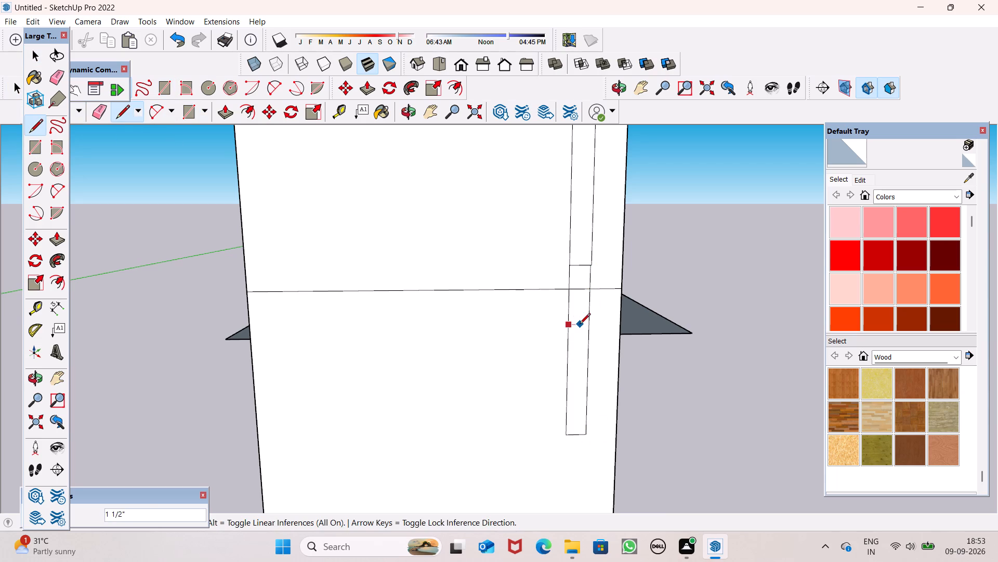
pyautogui.click(589, 325)
pyautogui.press('space')
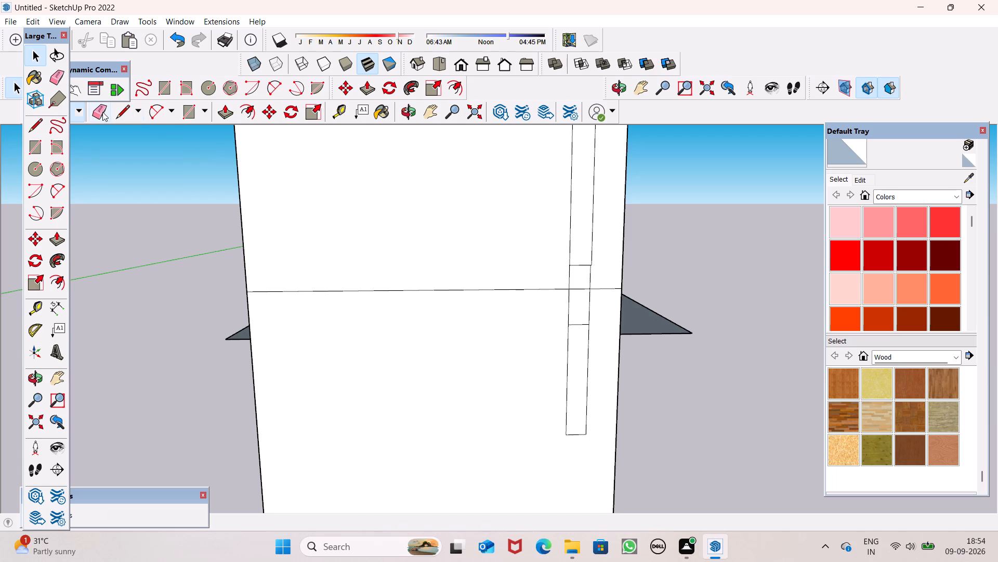
pyautogui.click(102, 112)
pyautogui.moveTo(594, 282); pyautogui.dragTo(561, 281)
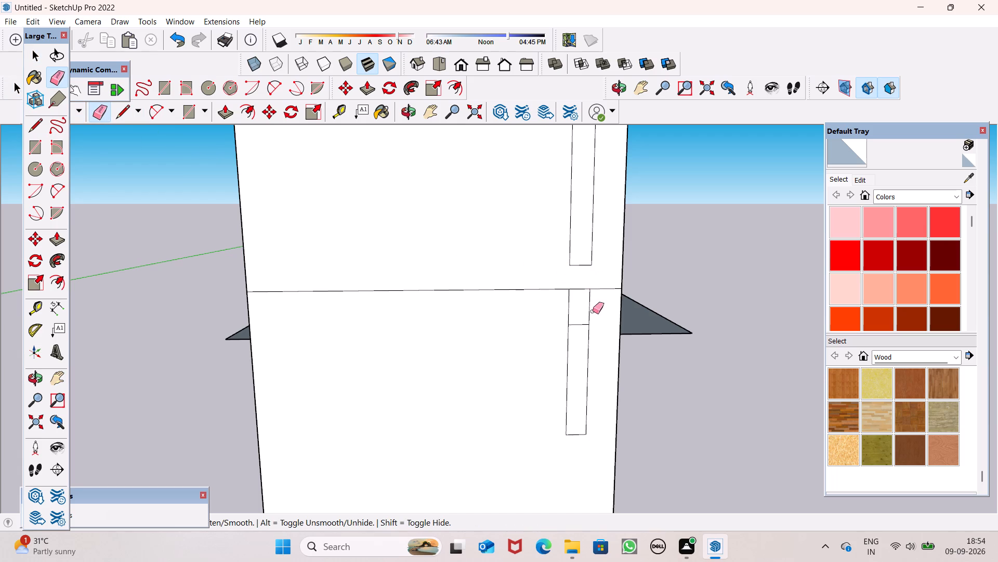
pyautogui.moveTo(593, 311); pyautogui.dragTo(558, 314)
pyautogui.press('space')
pyautogui.press('space')
# Draw a horizontal line across the fridge front 1" below the dividing line to form a thin strip.
pyautogui.scroll(-10, 698, 284)
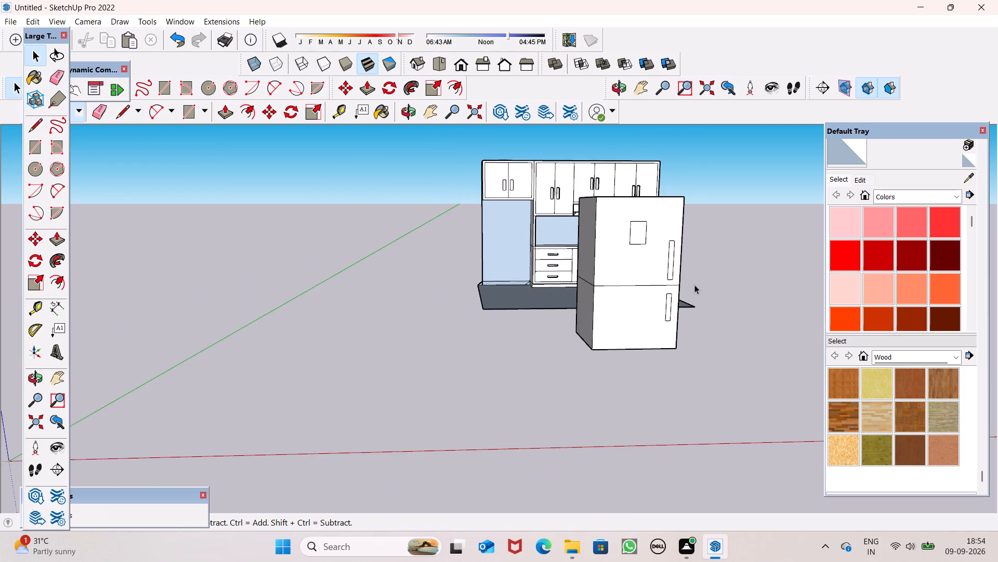
pyautogui.moveTo(694, 285); pyautogui.dragTo(697, 303, button='middle')
pyautogui.scroll(-1, 697, 294)
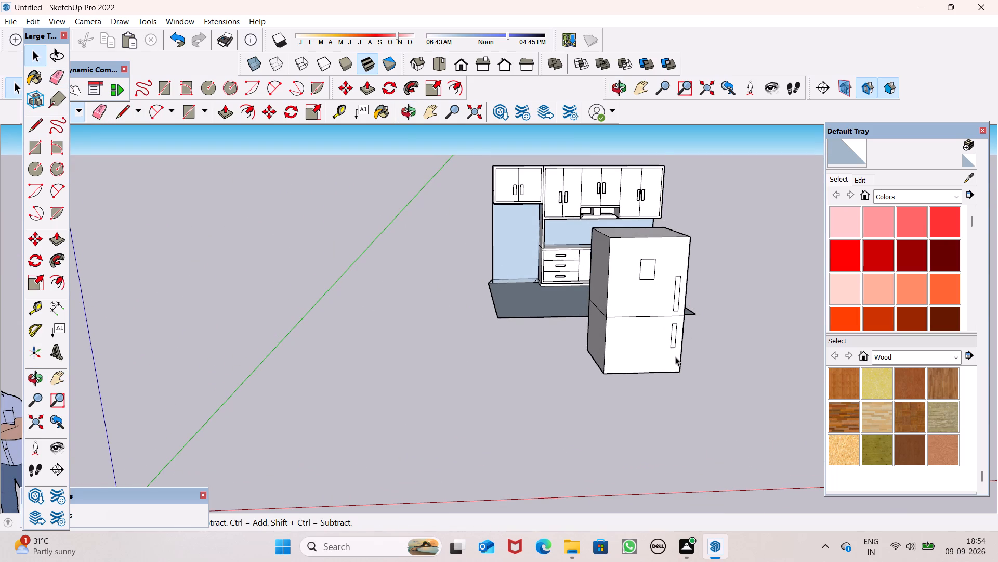
pyautogui.scroll(1, 675, 356)
pyautogui.moveTo(675, 356); pyautogui.dragTo(636, 339, button='middle')
pyautogui.scroll(5, 629, 270)
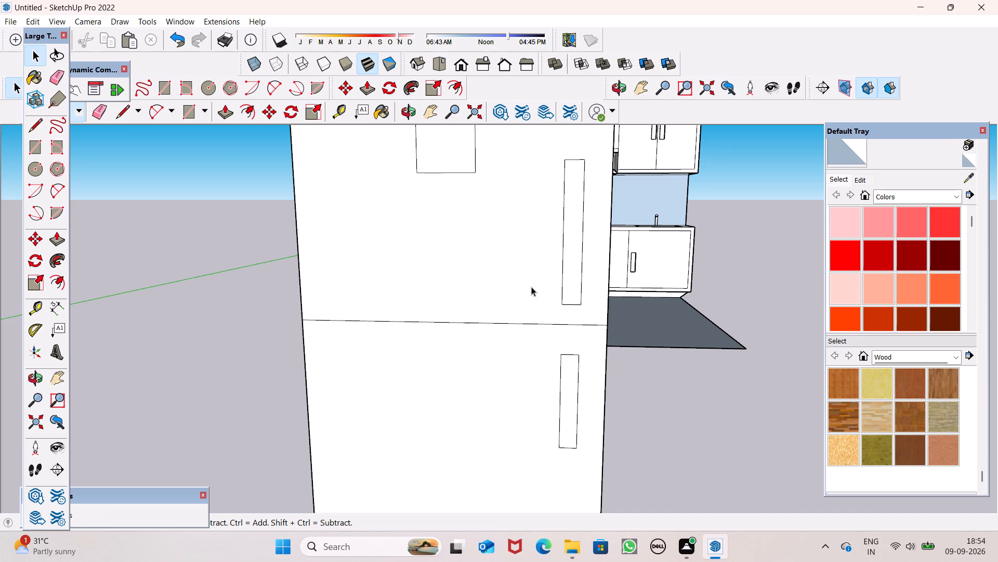
pyautogui.click(120, 112)
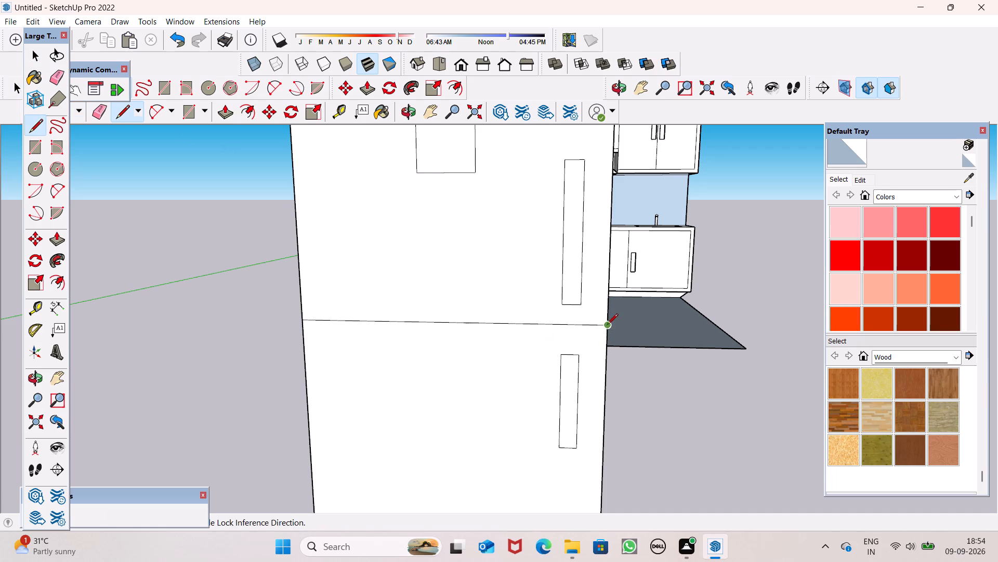
pyautogui.click(607, 326)
pyautogui.press('1')
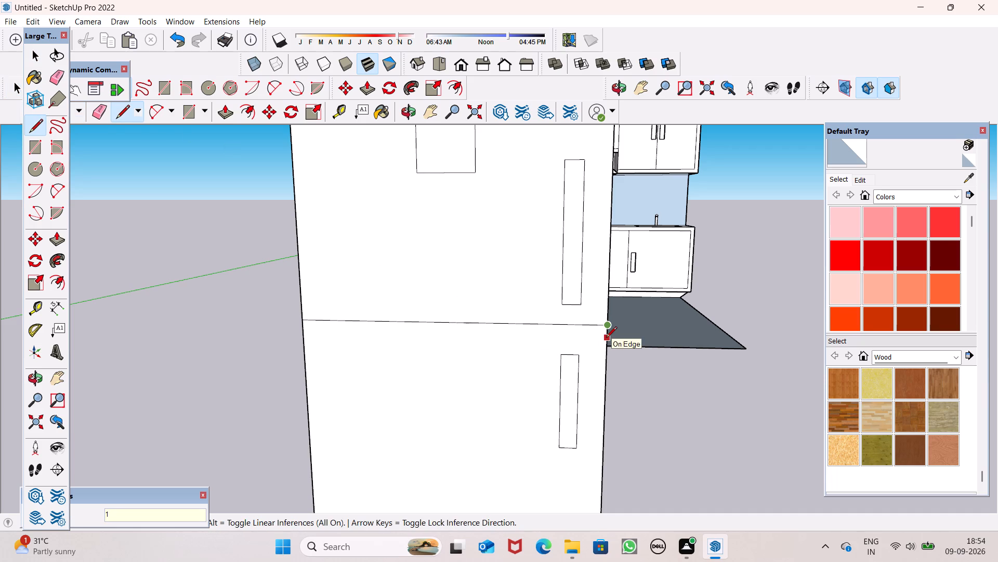
pyautogui.hotkey('shift', '"')
pyautogui.press('Return')
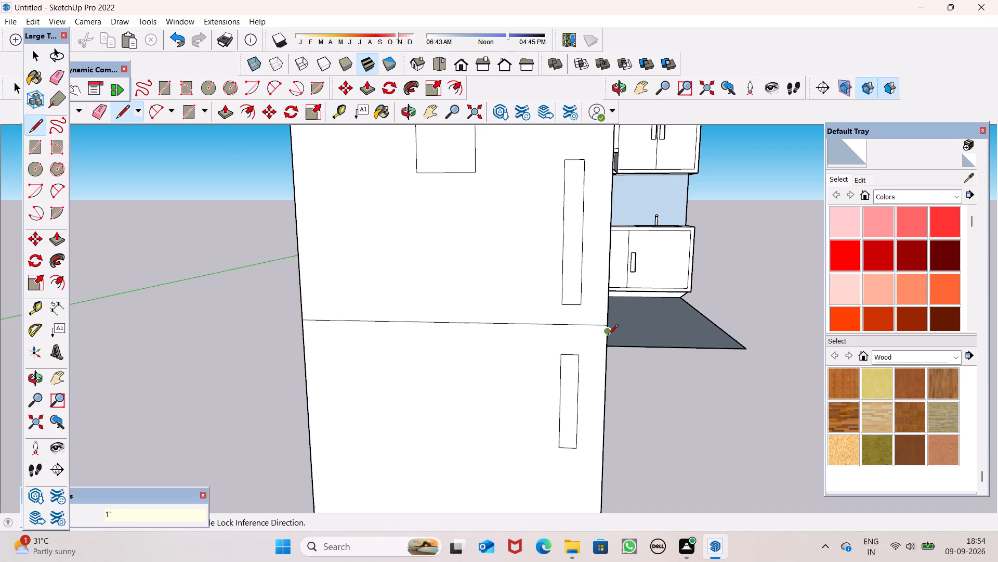
pyautogui.click(606, 336)
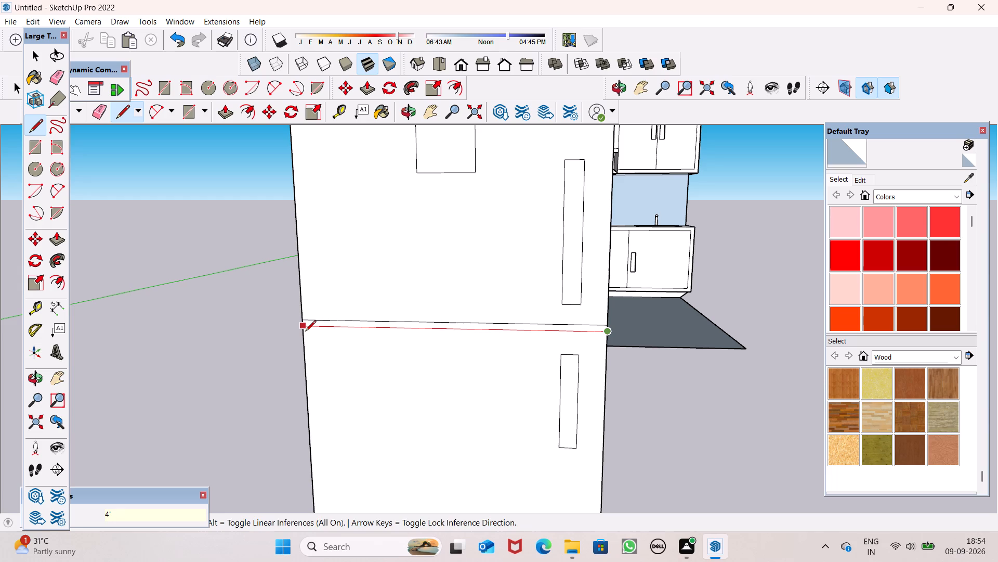
pyautogui.click(306, 331)
pyautogui.press('space')
pyautogui.middleClick(545, 328)
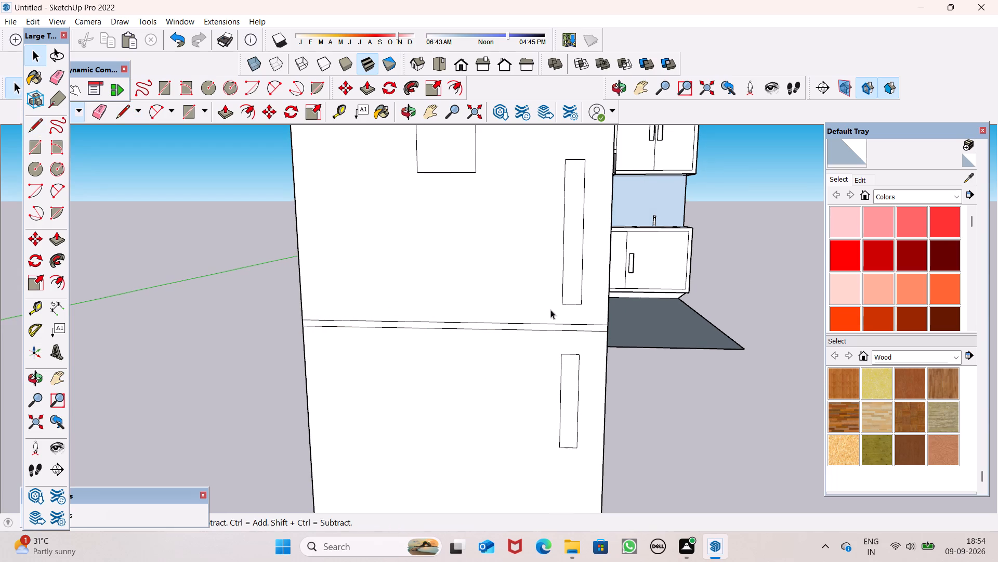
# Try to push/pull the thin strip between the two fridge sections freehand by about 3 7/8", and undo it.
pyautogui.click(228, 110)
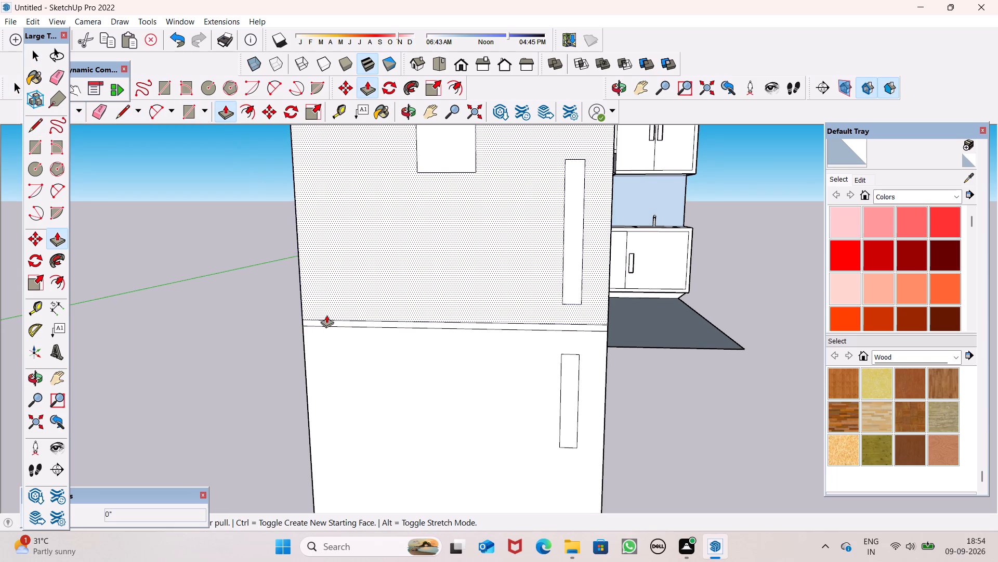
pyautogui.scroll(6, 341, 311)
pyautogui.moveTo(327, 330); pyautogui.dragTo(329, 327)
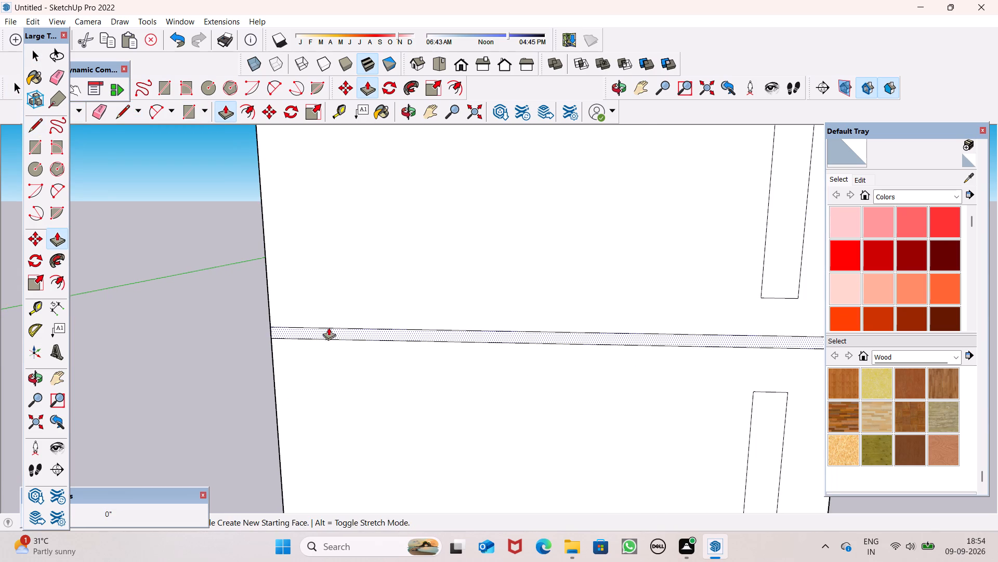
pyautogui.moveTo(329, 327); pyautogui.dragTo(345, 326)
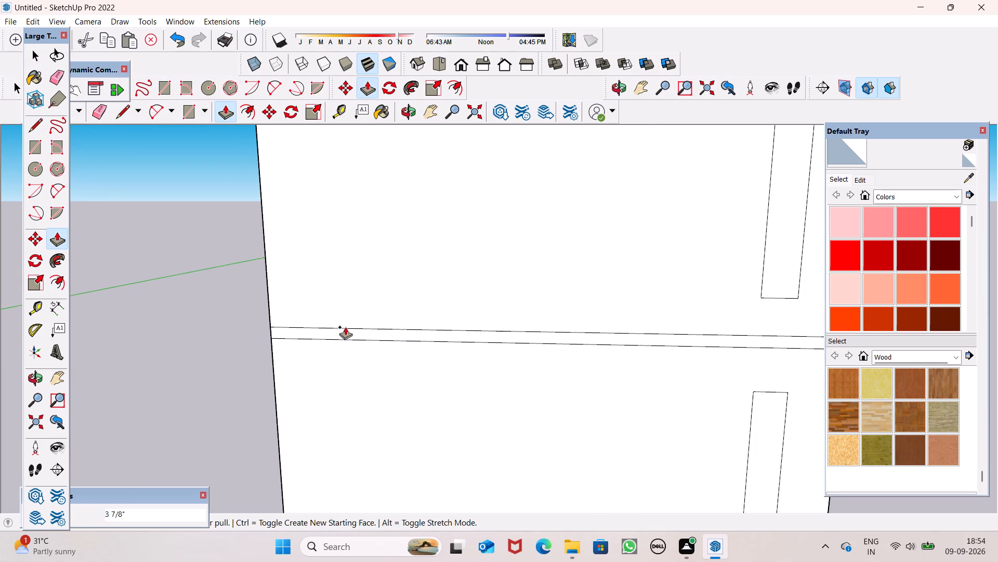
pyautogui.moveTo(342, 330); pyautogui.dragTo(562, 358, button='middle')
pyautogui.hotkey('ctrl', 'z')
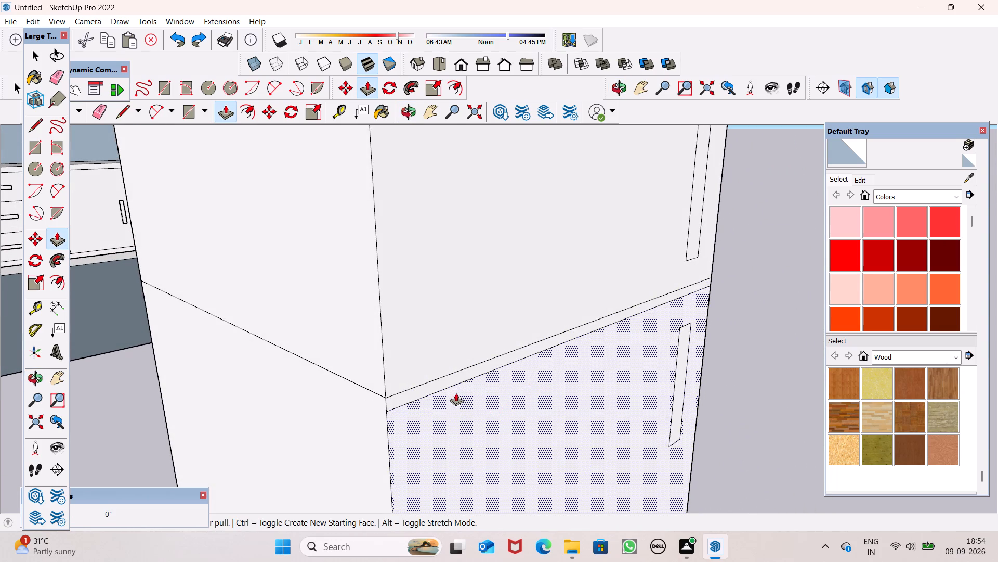
# Push the thin strip between the two fridge sections inward 1" to form a recessed groove.
pyautogui.moveTo(452, 378); pyautogui.dragTo(441, 376)
pyautogui.press('1')
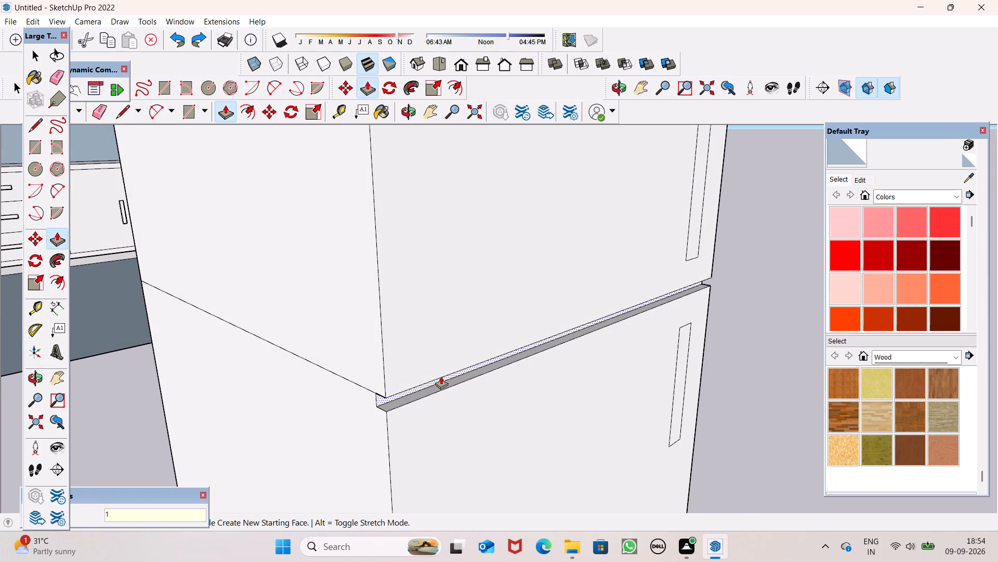
pyautogui.moveTo(441, 376); pyautogui.dragTo(441, 375)
pyautogui.hotkey('shift', '"')
pyautogui.press('Return')
pyautogui.press('space')
# Pull the upper section's handle rectangle out 2" from the fridge front.
pyautogui.moveTo(669, 407); pyautogui.dragTo(637, 395, button='middle')
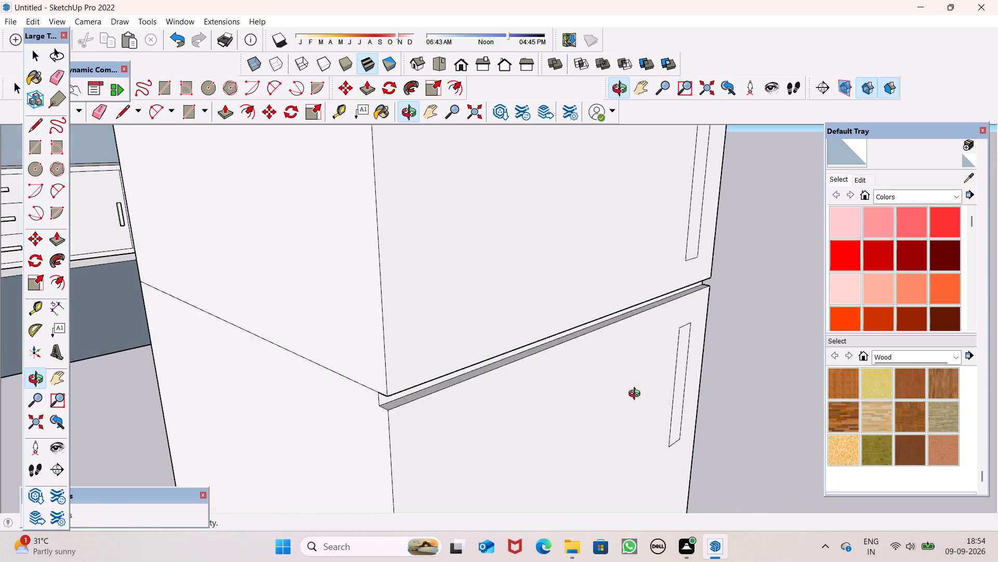
pyautogui.moveTo(637, 395); pyautogui.dragTo(558, 365, button='middle')
pyautogui.scroll(-7, 558, 340)
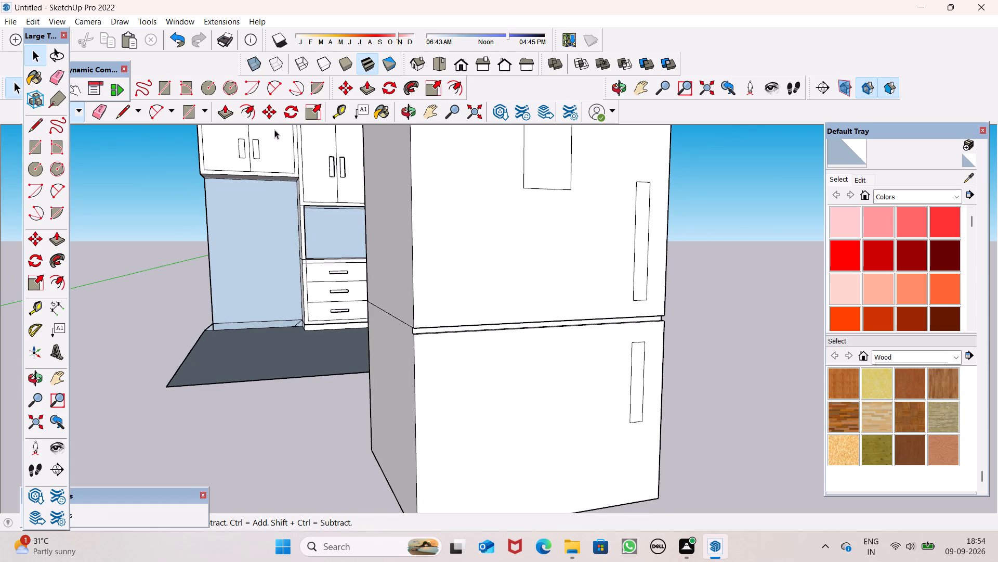
pyautogui.click(220, 111)
pyautogui.scroll(5, 669, 270)
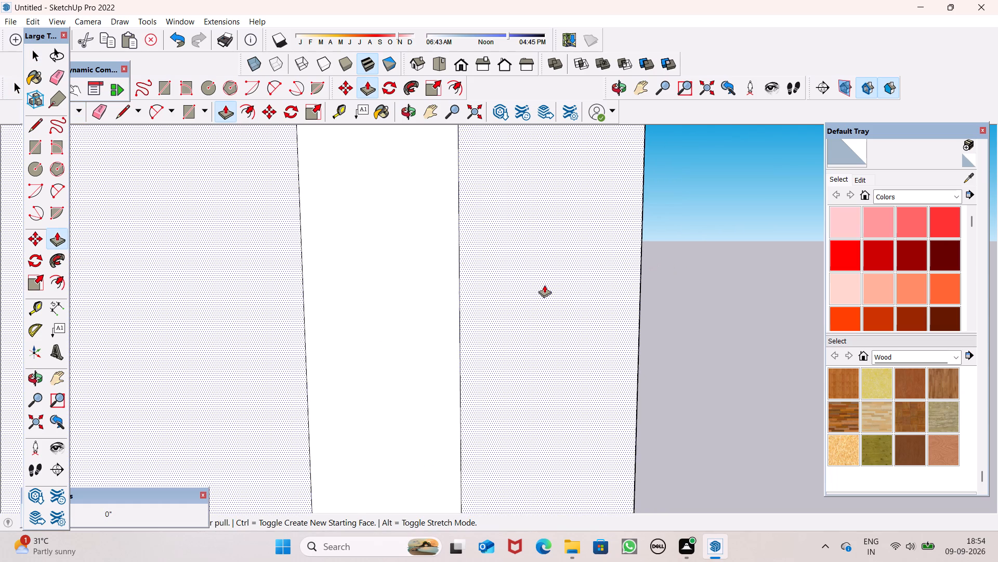
pyautogui.scroll(-6, 544, 285)
pyautogui.moveTo(468, 300); pyautogui.dragTo(469, 324)
pyautogui.press('2')
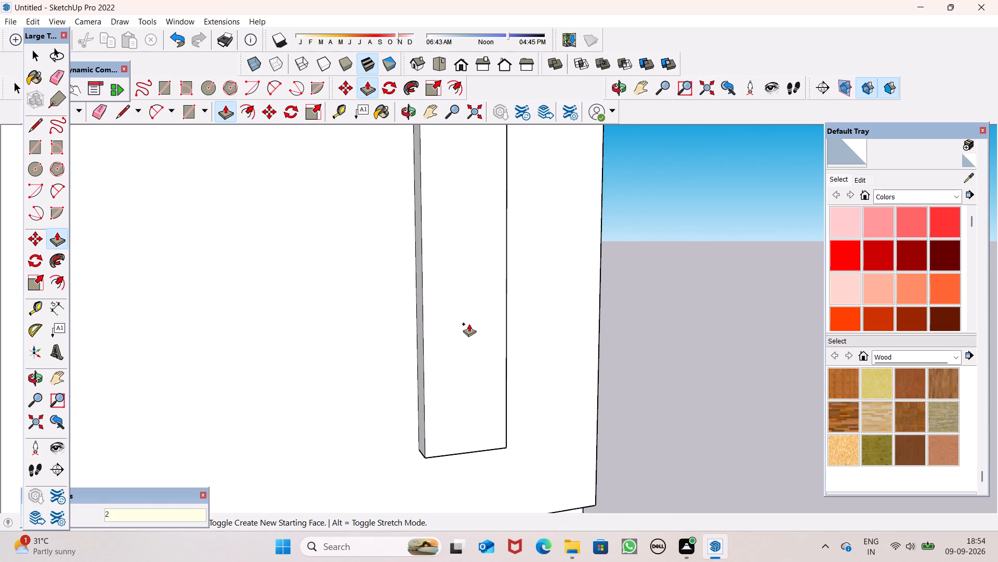
pyautogui.moveTo(469, 324); pyautogui.dragTo(471, 324)
pyautogui.press('BackSpace')
pyautogui.press('1')
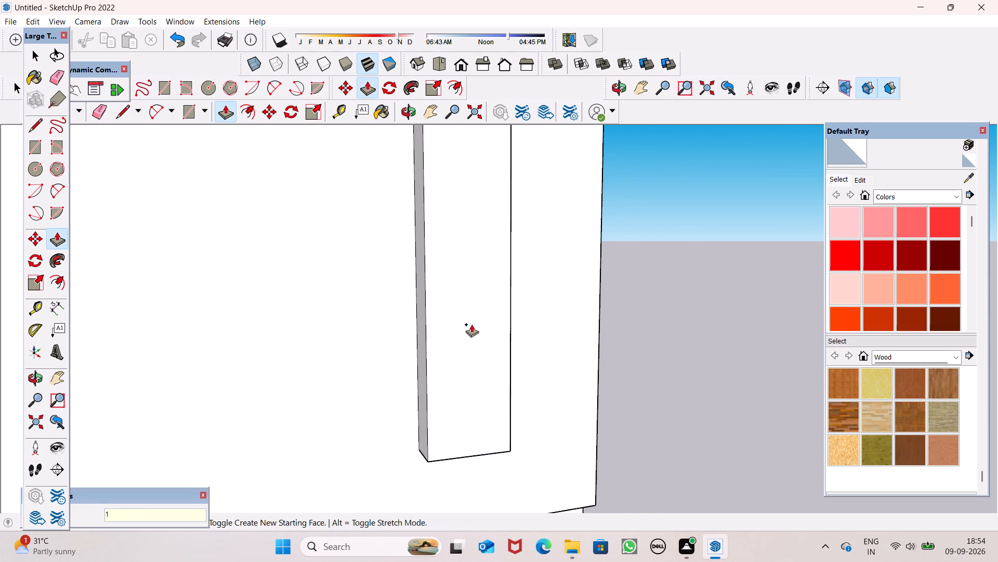
pyautogui.moveTo(471, 324); pyautogui.dragTo(476, 324)
pyautogui.hotkey('shift', '"')
pyautogui.press('BackSpace')
pyautogui.moveTo(476, 324); pyautogui.dragTo(477, 324)
pyautogui.press('BackSpace')
pyautogui.press('2')
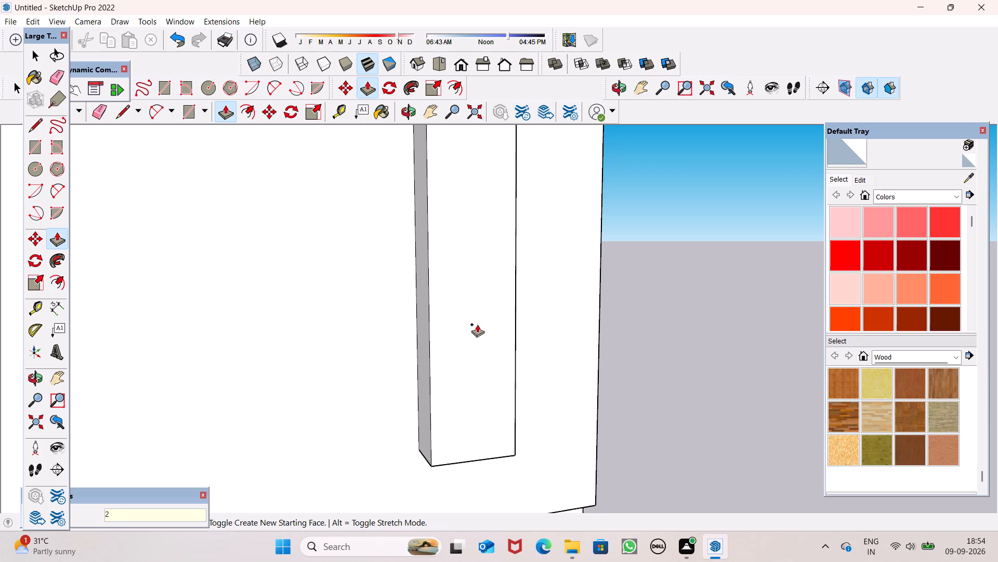
pyautogui.moveTo(477, 324); pyautogui.dragTo(479, 325)
pyautogui.hotkey('shift', '"')
pyautogui.press('Return')
# Pull the lower section's handle rectangle out 2" to match the upper handle.
pyautogui.scroll(-7, 468, 281)
pyautogui.scroll(1, 466, 304)
pyautogui.scroll(-2, 500, 330)
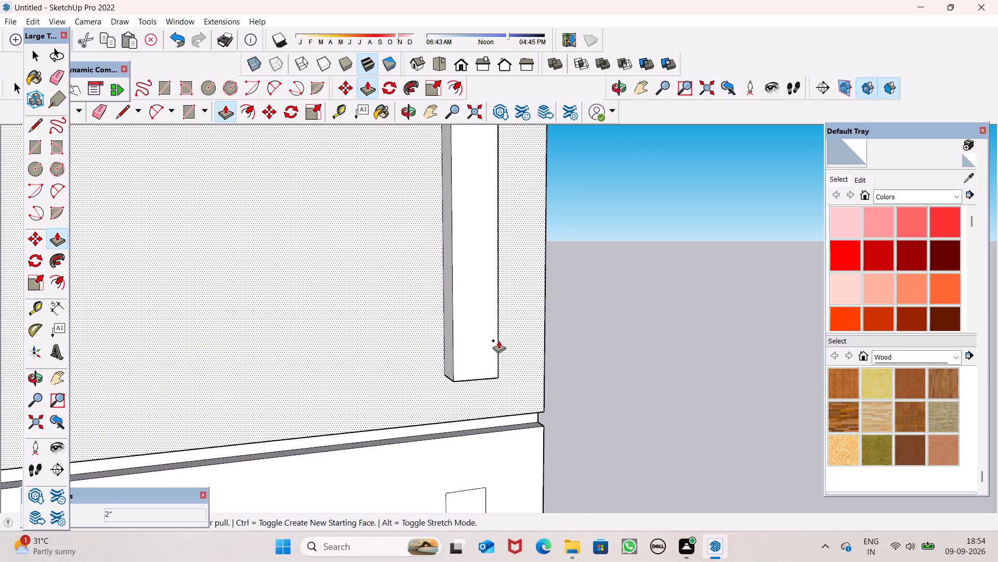
pyautogui.scroll(-7, 511, 369)
pyautogui.moveTo(493, 461); pyautogui.dragTo(496, 454)
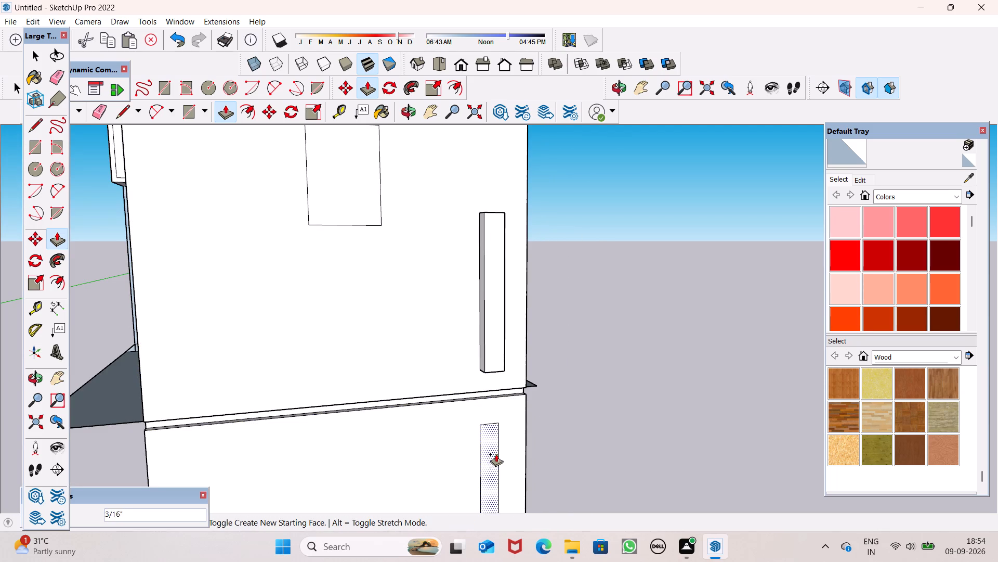
pyautogui.moveTo(496, 454); pyautogui.dragTo(502, 361)
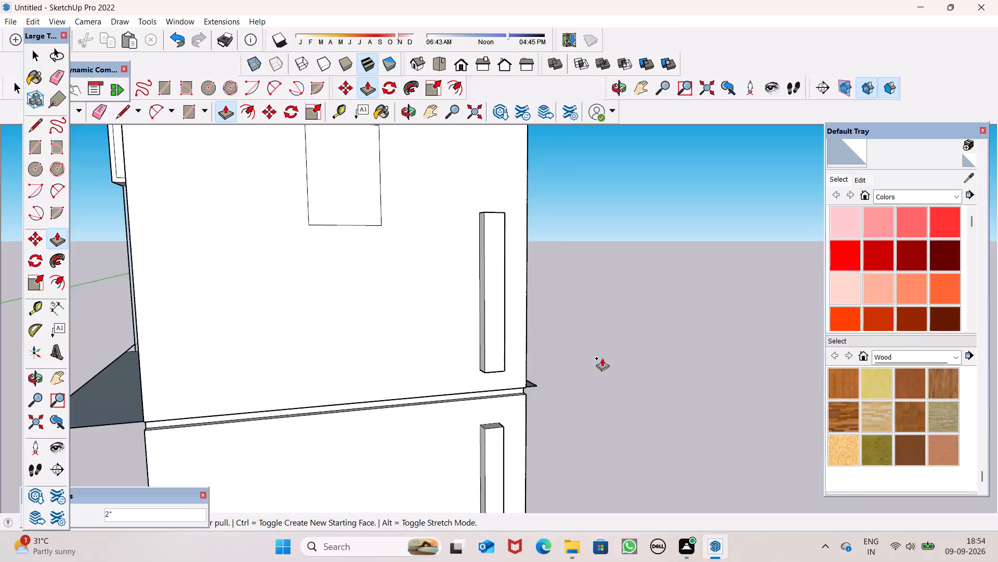
pyautogui.press('space')
# Select the whole refrigerator with its connected geometry and make it a group.
pyautogui.scroll(-8, 608, 335)
pyautogui.moveTo(623, 374); pyautogui.dragTo(581, 474, button='middle')
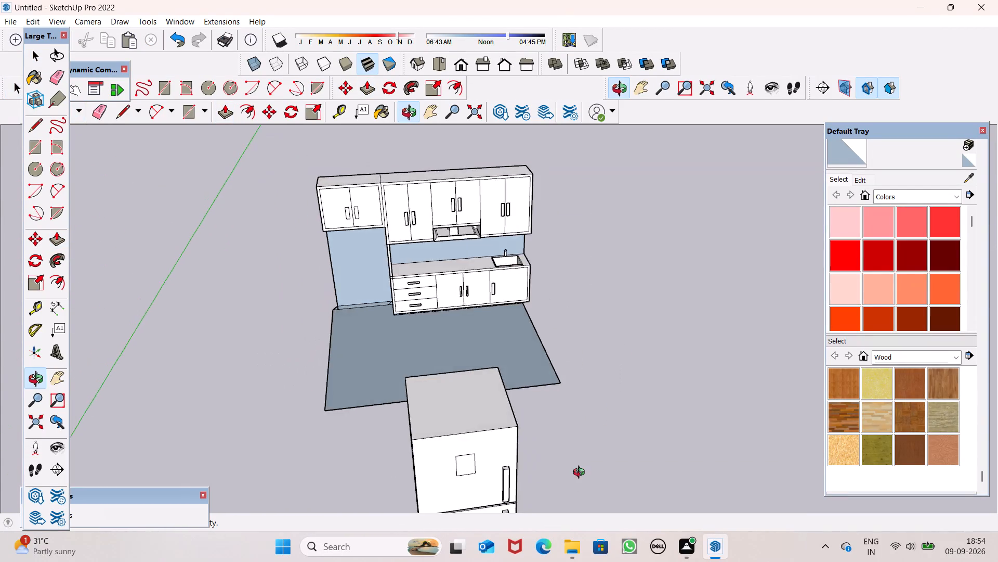
pyautogui.moveTo(581, 474); pyautogui.dragTo(573, 417, button='middle')
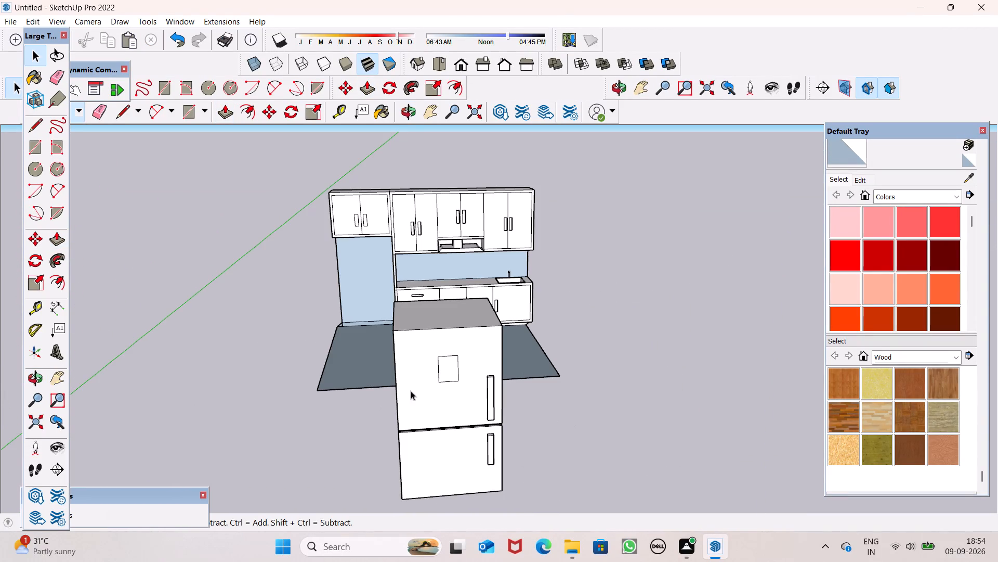
pyautogui.tripleClick(424, 384)
pyautogui.click(424, 384)
pyautogui.rightClick(438, 403)
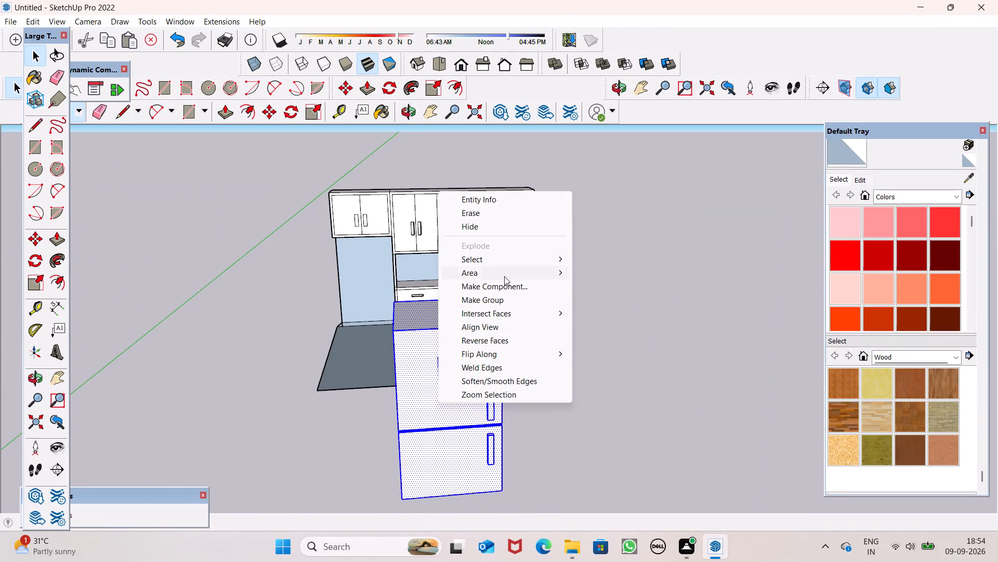
pyautogui.click(509, 305)
# Move the refrigerator group by its front bottom corner about 18' 1 5/8" to the opening beneath the end wall cabinet.
pyautogui.scroll(-2, 527, 337)
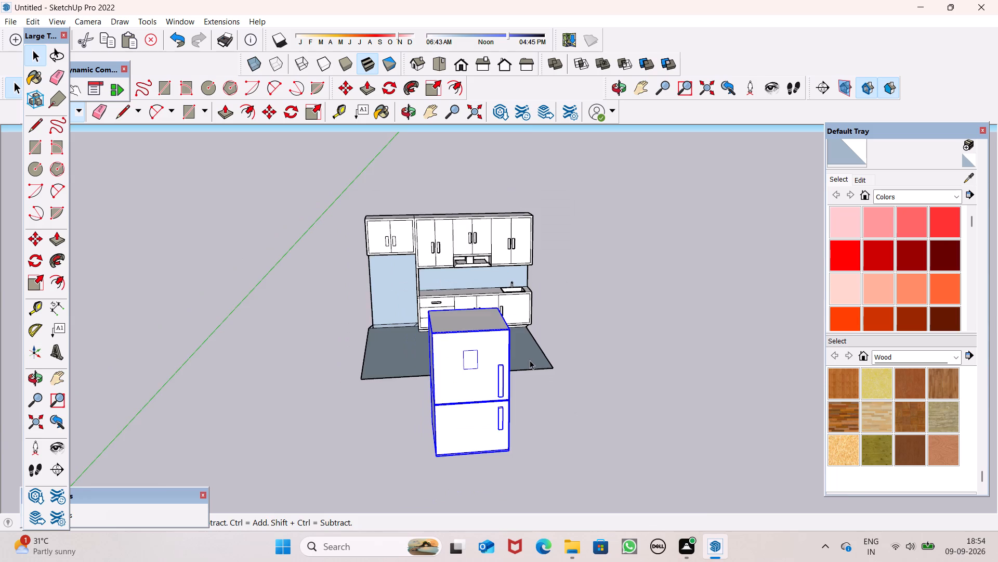
pyautogui.scroll(-2, 530, 360)
pyautogui.press('m')
pyautogui.press('Return')
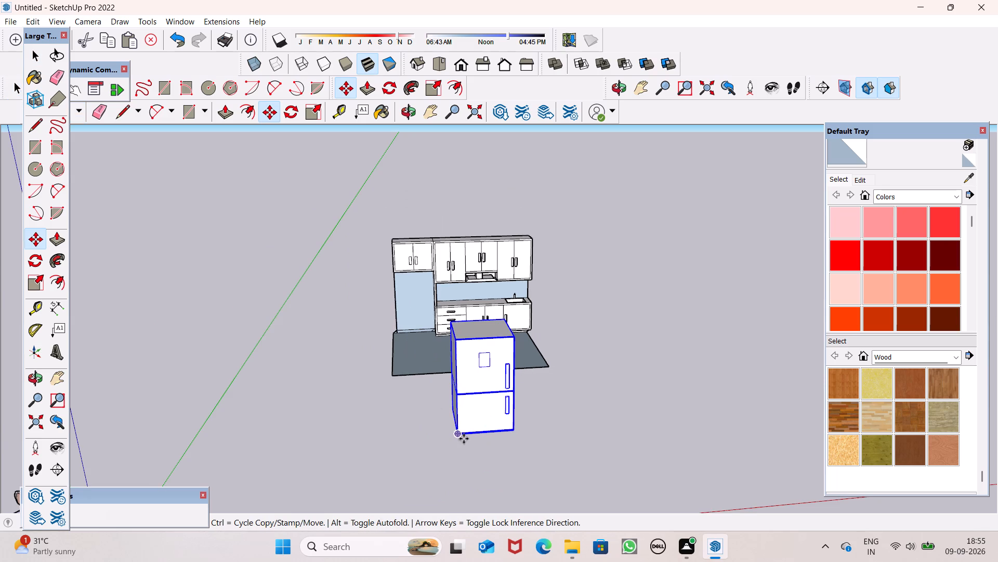
pyautogui.moveTo(460, 437); pyautogui.dragTo(396, 347)
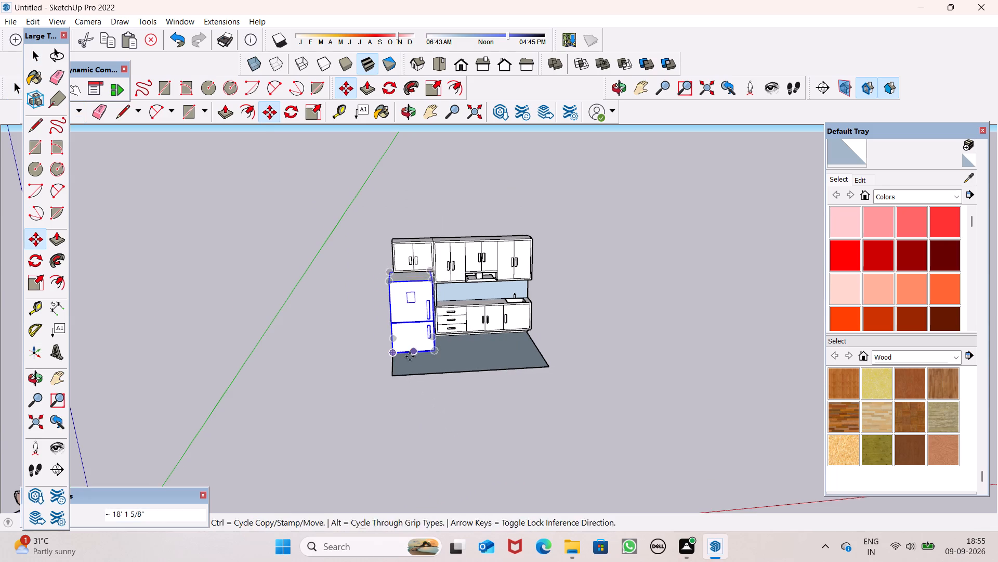
# Slide the refrigerator back about 1' 9 3/16" toward the wall line at the rear edge of the floor.
pyautogui.moveTo(410, 356); pyautogui.dragTo(825, 359, button='middle')
pyautogui.scroll(8, 552, 343)
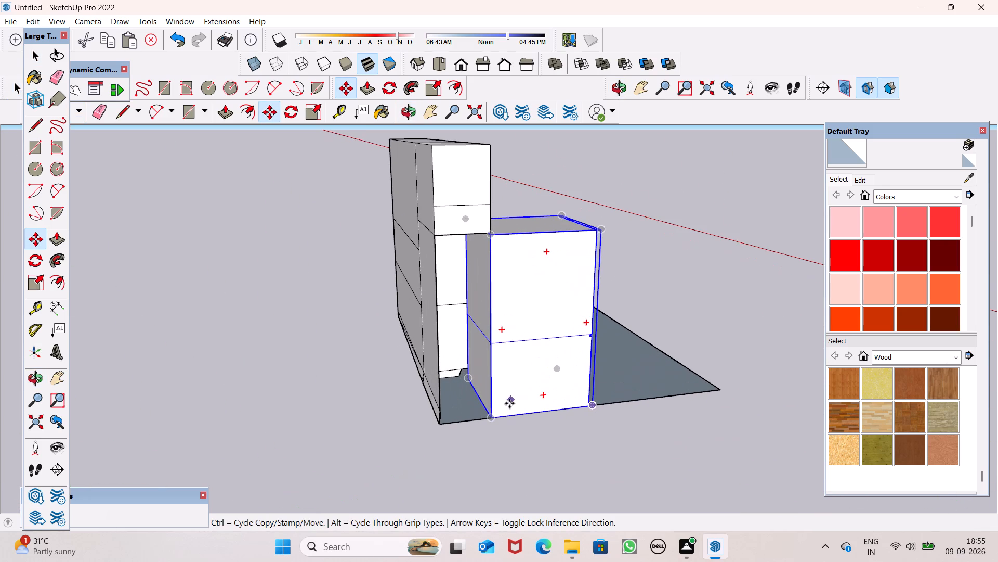
pyautogui.moveTo(491, 418); pyautogui.dragTo(445, 419)
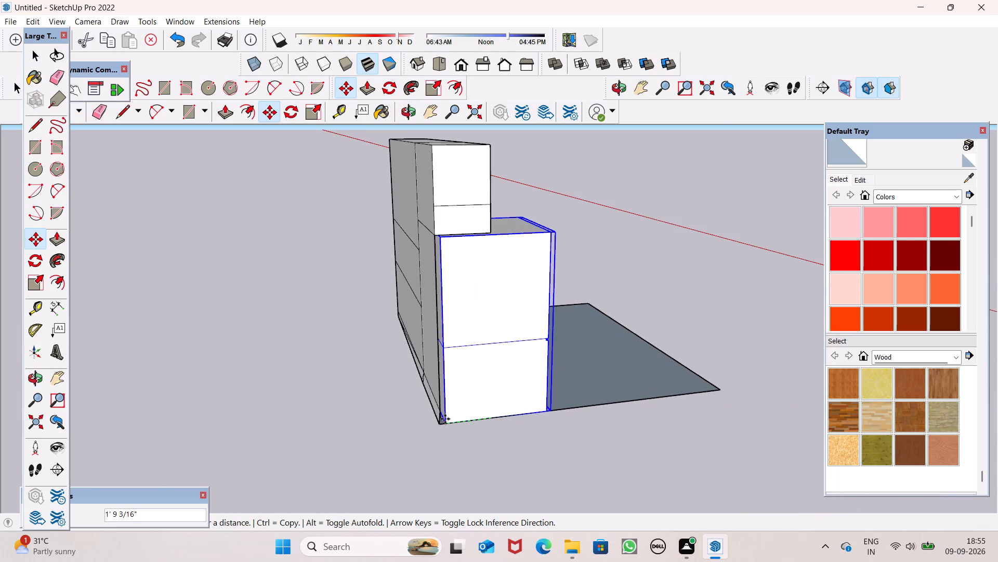
pyautogui.moveTo(445, 419); pyautogui.dragTo(451, 425)
pyautogui.scroll(12, 452, 422)
pyautogui.scroll(-6, 452, 420)
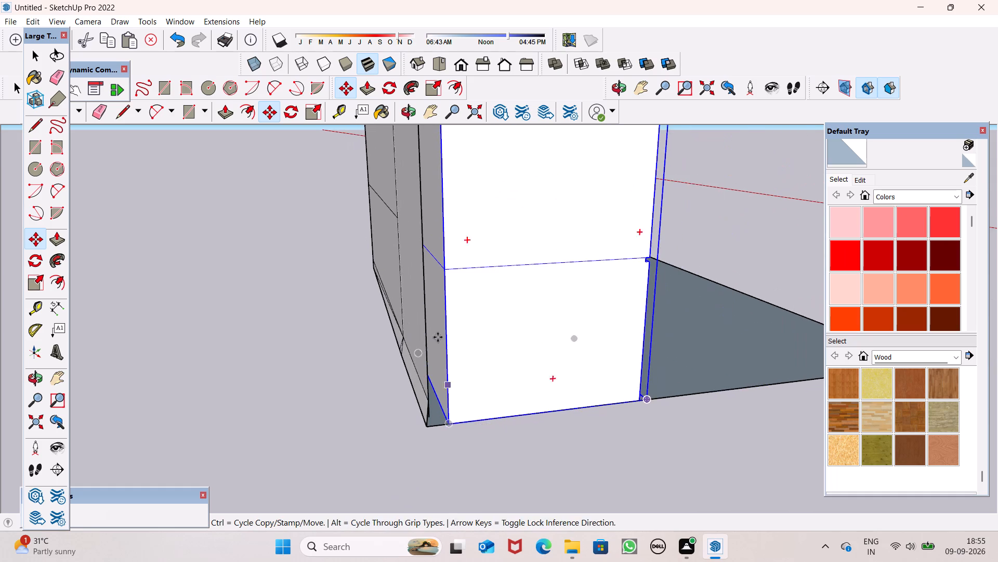
# Shift the refrigerator back about 6" more so its rear top corner meets the wall cabinet's rear bottom corner.
pyautogui.scroll(-6, 431, 339)
pyautogui.scroll(7, 419, 155)
pyautogui.moveTo(448, 226); pyautogui.dragTo(427, 225)
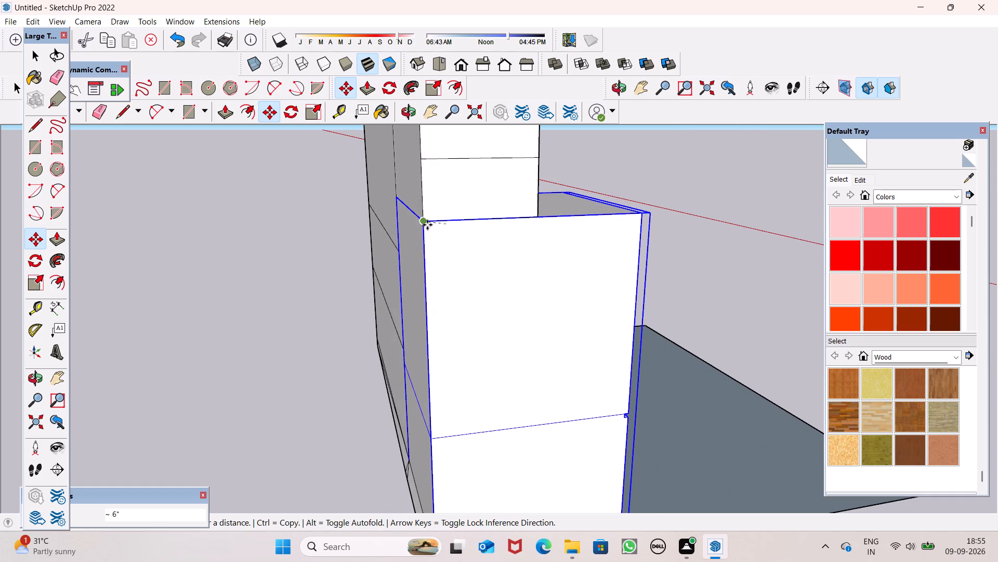
pyautogui.moveTo(427, 225); pyautogui.dragTo(427, 225)
pyautogui.scroll(-6, 471, 211)
pyautogui.click(365, 417)
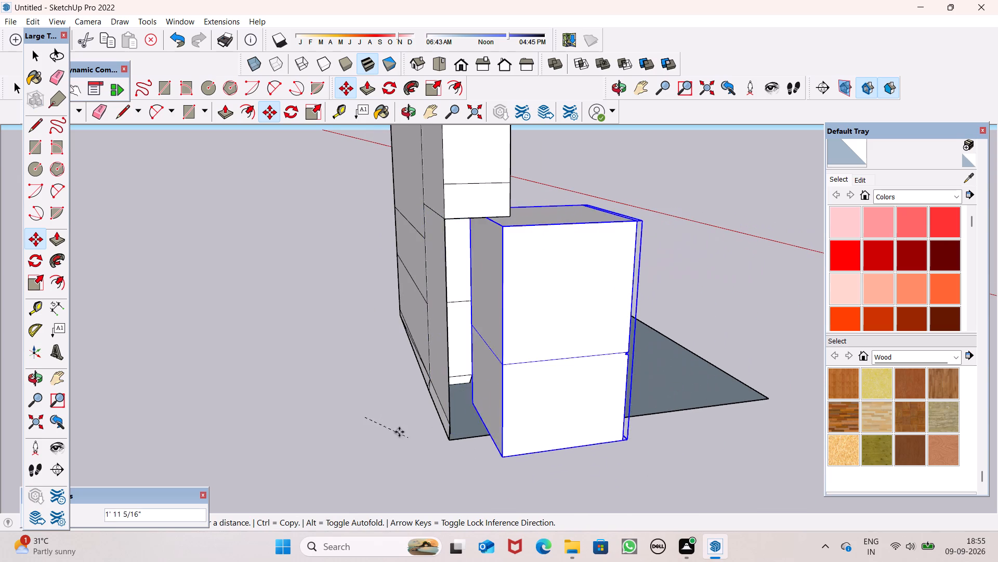
pyautogui.click(369, 419)
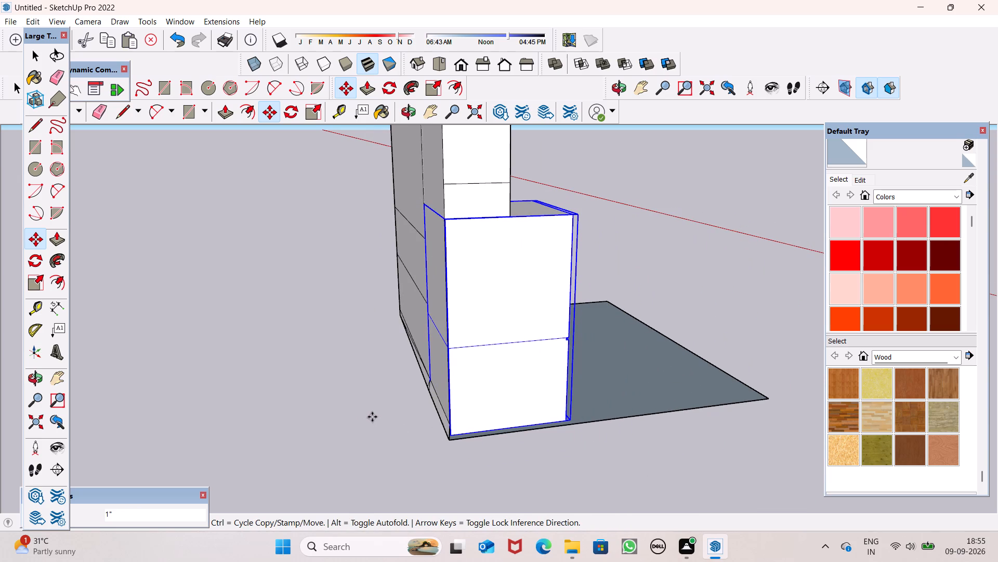
pyautogui.press('Return')
pyautogui.click(372, 419)
pyautogui.press('space')
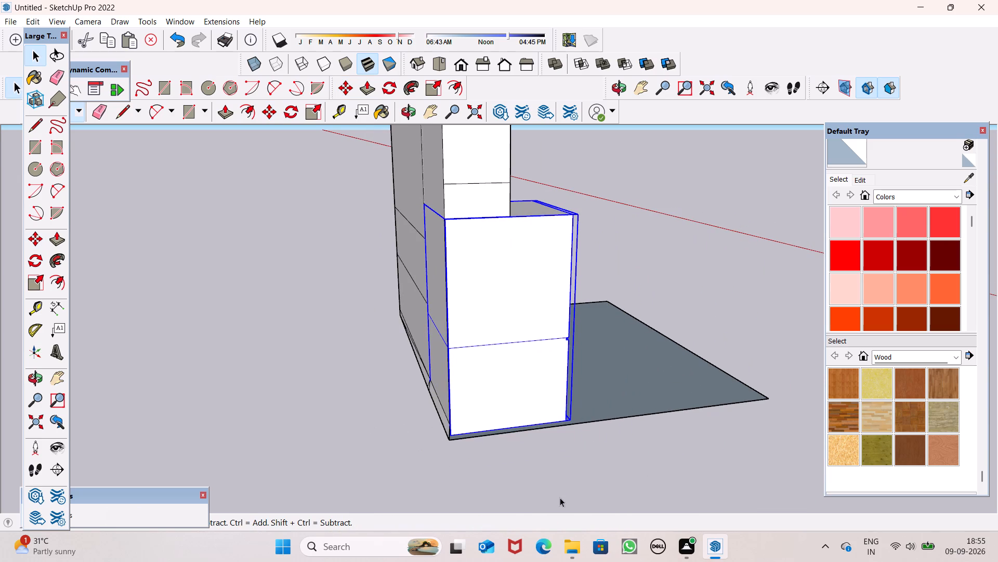
# Scale the refrigerator's depth to about 0.50 so its front lines up with the wall cabinet above it.
pyautogui.moveTo(560, 497); pyautogui.dragTo(259, 506, button='middle')
pyautogui.click(299, 428)
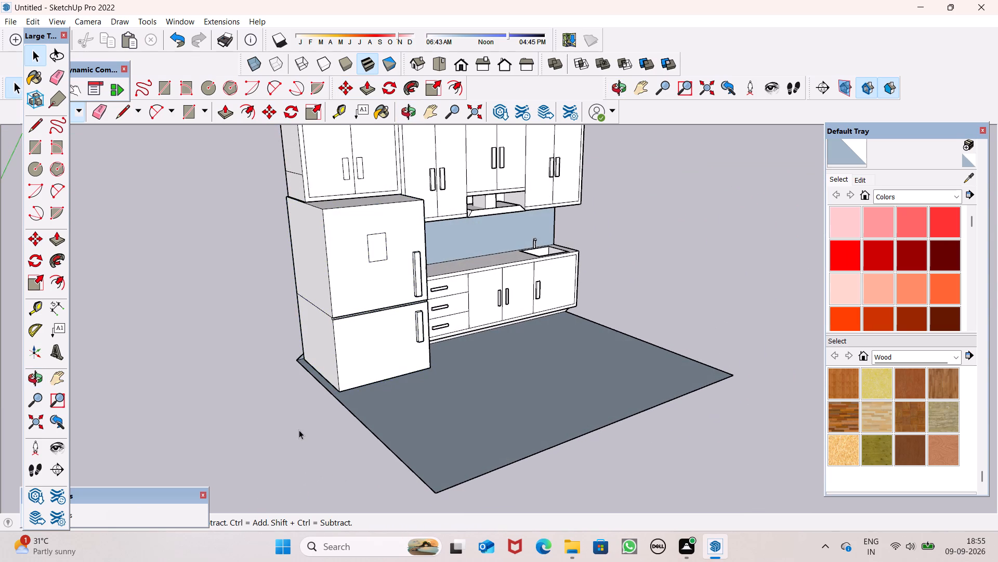
pyautogui.moveTo(586, 443); pyautogui.dragTo(473, 518, button='middle')
pyautogui.click(329, 225)
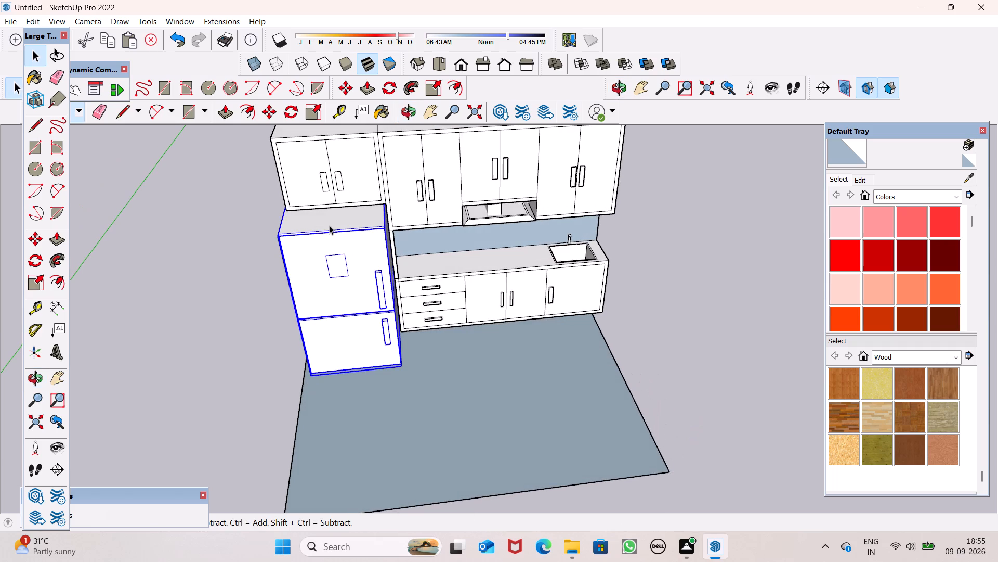
pyautogui.click(437, 90)
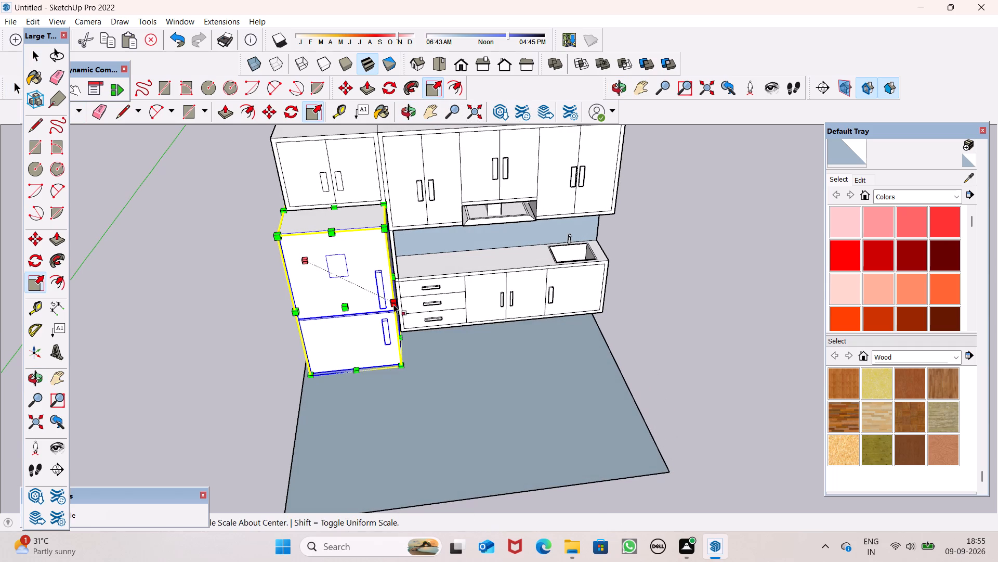
pyautogui.scroll(1, 393, 305)
pyautogui.click(397, 274)
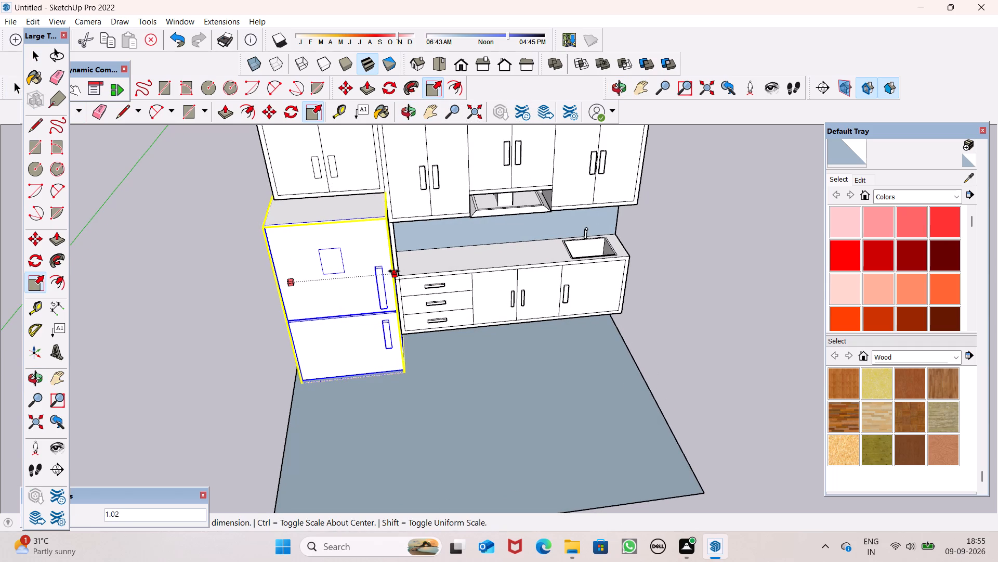
pyautogui.moveTo(341, 306); pyautogui.dragTo(353, 279)
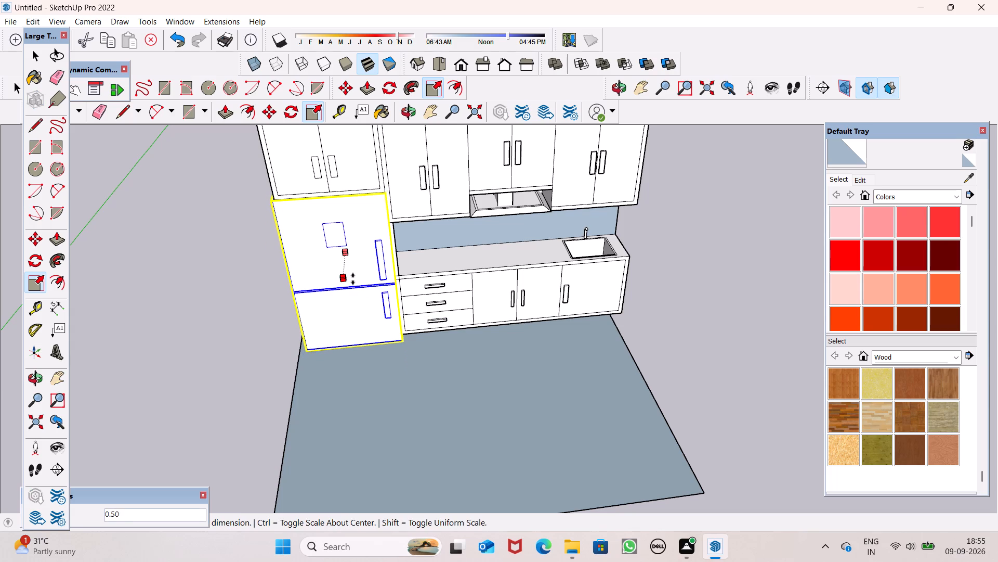
pyautogui.moveTo(353, 279); pyautogui.dragTo(353, 279)
pyautogui.moveTo(352, 313); pyautogui.dragTo(323, 258, button='middle')
pyautogui.scroll(-1, 350, 282)
pyautogui.click(242, 289)
pyautogui.press('space')
# Scale the refrigerator narrower from the side facing the drawer cabinet so it fits within its opening.
pyautogui.moveTo(348, 378); pyautogui.dragTo(243, 387, button='middle')
pyautogui.scroll(3, 435, 215)
pyautogui.moveTo(454, 266); pyautogui.dragTo(578, 287, button='middle')
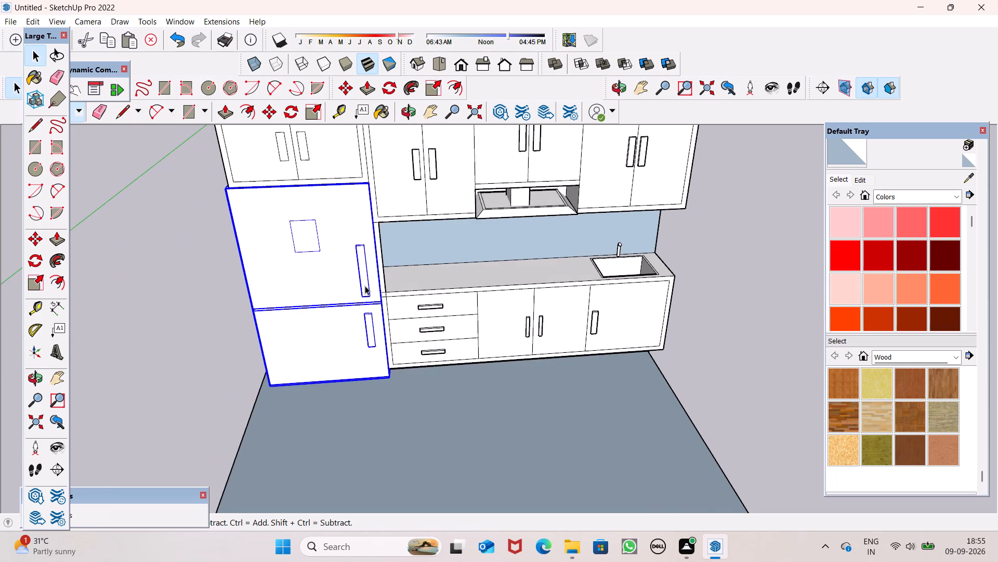
pyautogui.click(365, 286)
pyautogui.click(430, 83)
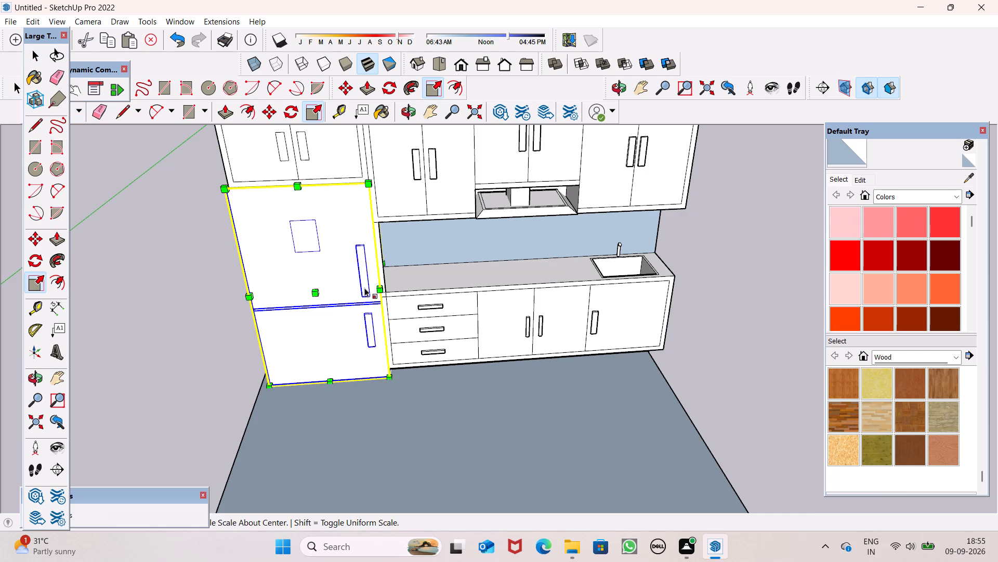
pyautogui.scroll(5, 362, 292)
pyautogui.moveTo(401, 274); pyautogui.dragTo(392, 314, button='middle')
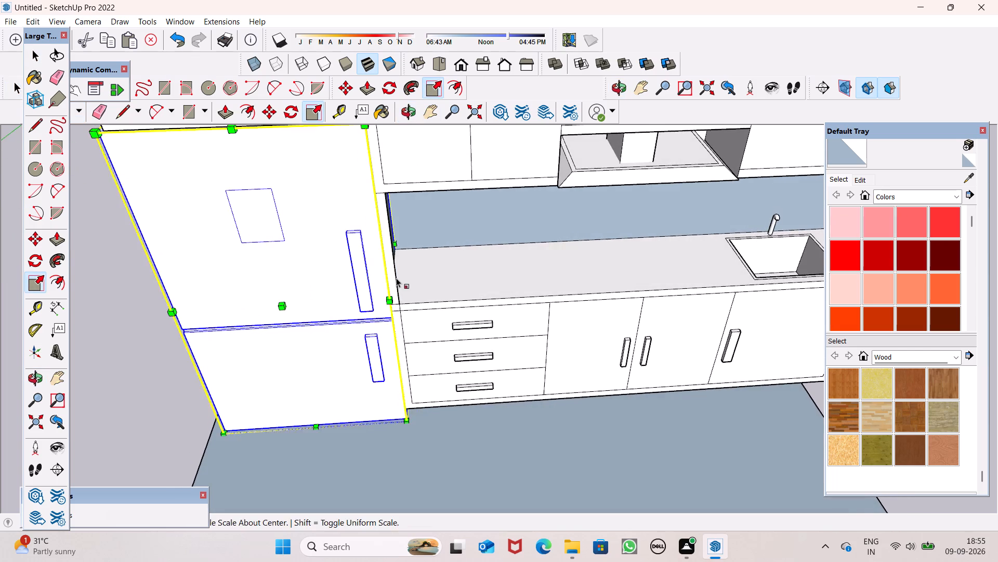
pyautogui.moveTo(397, 278); pyautogui.dragTo(346, 285, button='middle')
pyautogui.moveTo(402, 259); pyautogui.dragTo(397, 258)
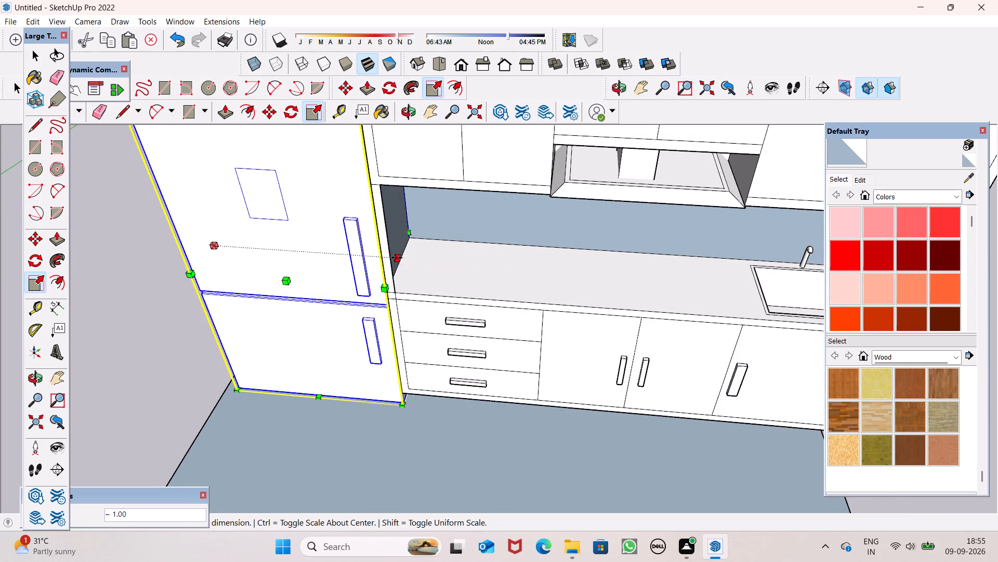
pyautogui.moveTo(397, 258); pyautogui.dragTo(374, 255)
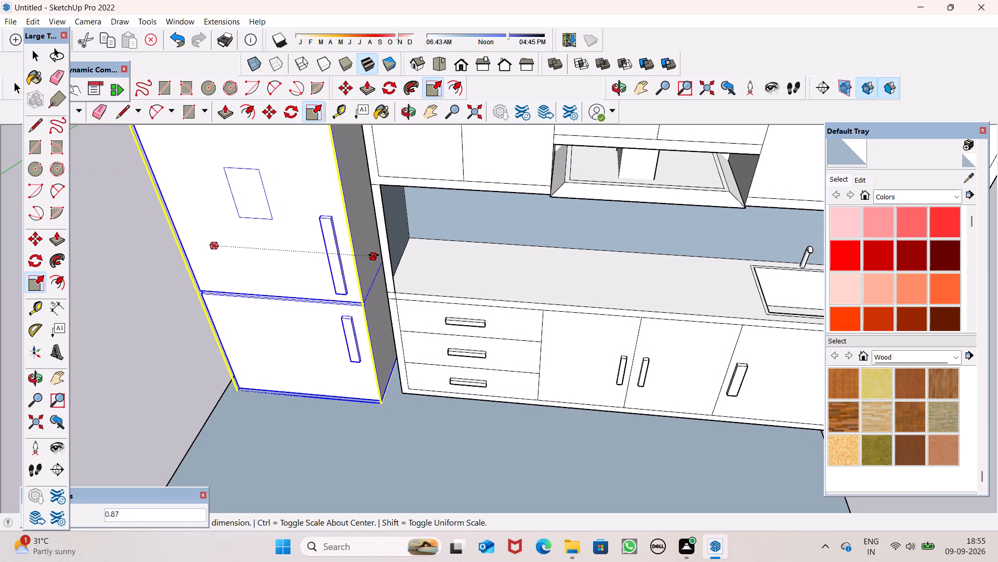
pyautogui.moveTo(374, 255); pyautogui.dragTo(379, 262)
pyautogui.moveTo(396, 290); pyautogui.dragTo(437, 290, button='middle')
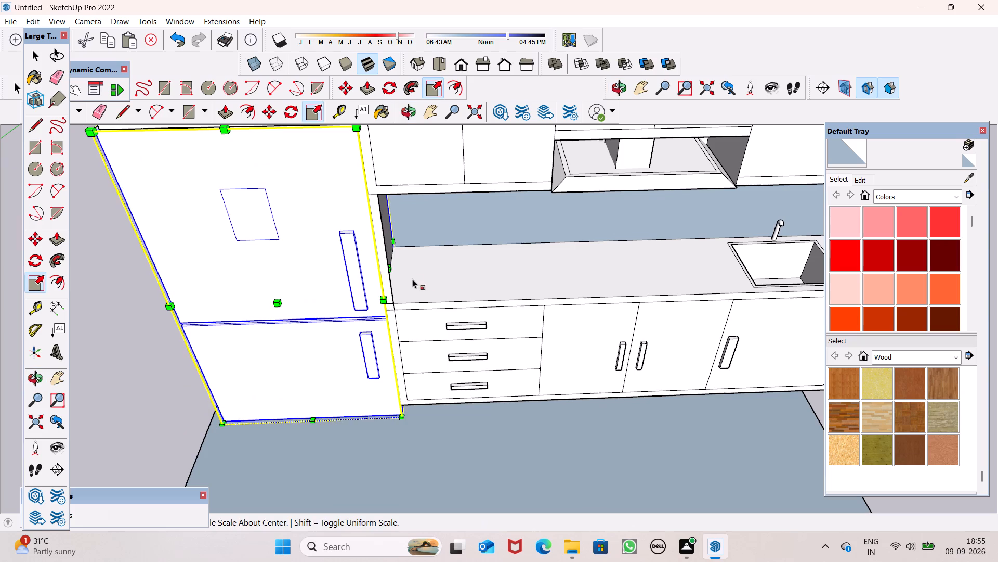
pyautogui.click(391, 265)
pyautogui.moveTo(391, 266); pyautogui.dragTo(374, 266)
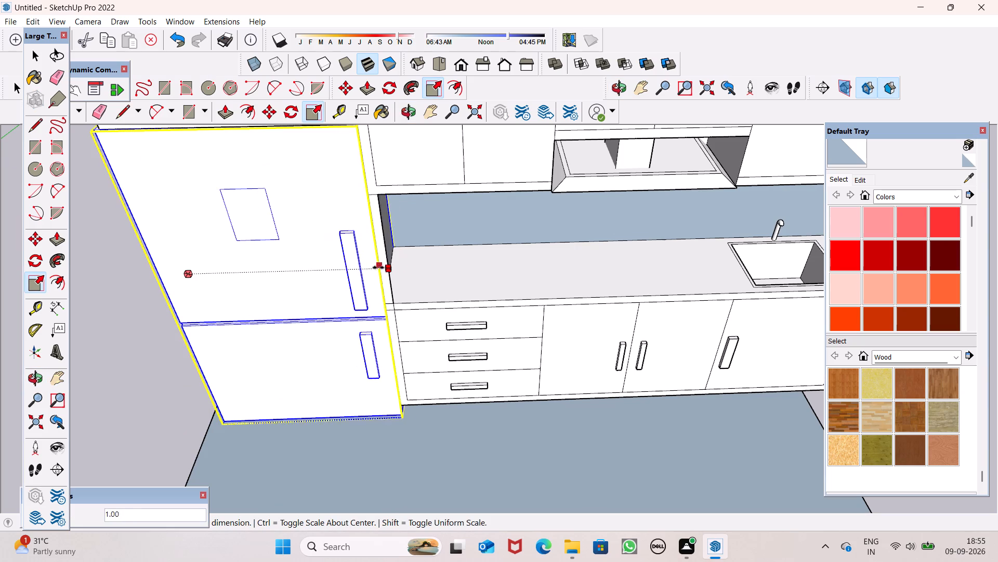
pyautogui.click(380, 316)
pyautogui.moveTo(414, 379); pyautogui.dragTo(483, 239, button='middle')
pyautogui.press('space')
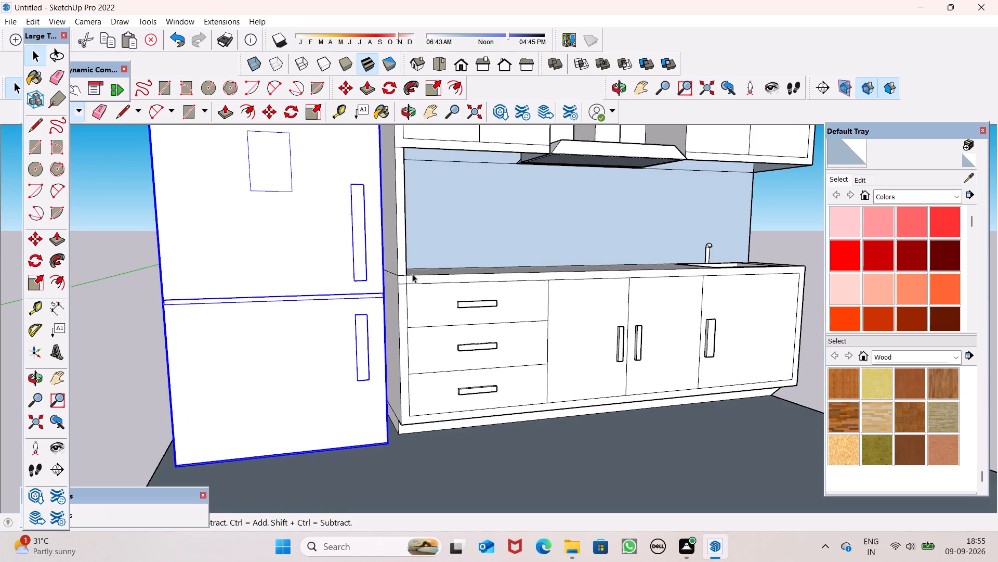
# Scale the refrigerator's width by about 1.01 to reduce the gap beside the drawer cabinet.
pyautogui.moveTo(408, 287); pyautogui.dragTo(374, 323, button='middle')
pyautogui.scroll(6, 392, 276)
pyautogui.moveTo(388, 274); pyautogui.dragTo(359, 314, button='middle')
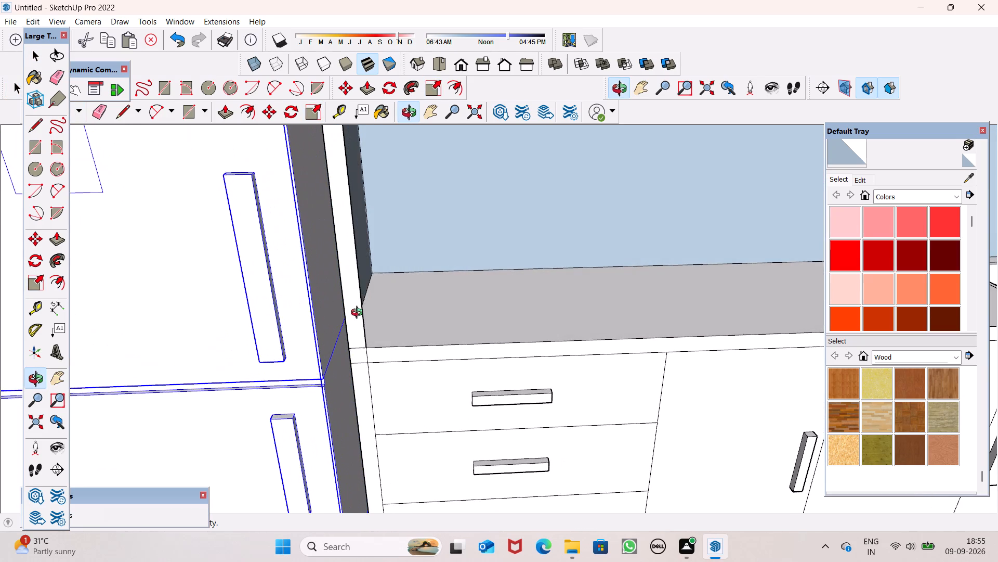
pyautogui.moveTo(359, 314); pyautogui.dragTo(358, 314, button='middle')
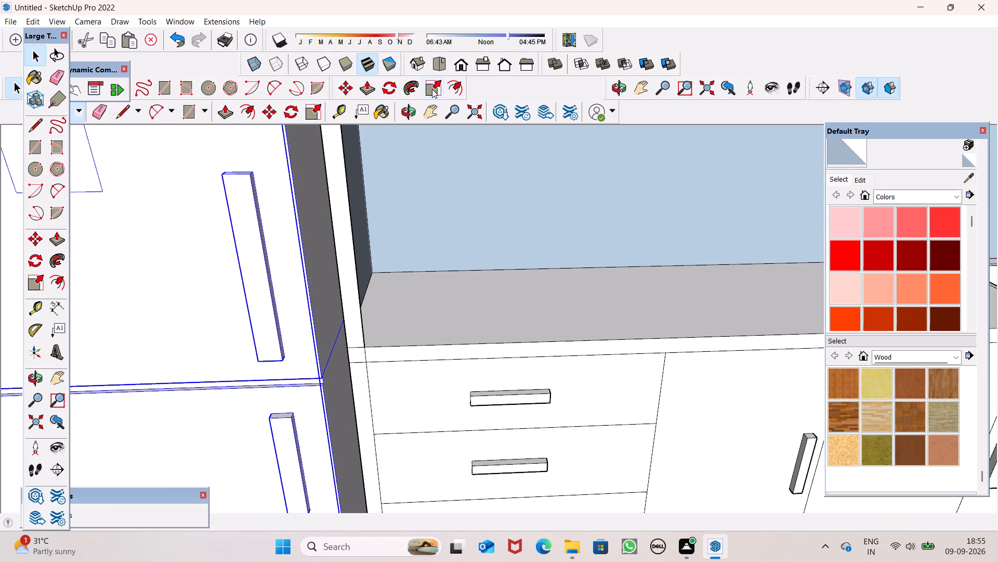
pyautogui.click(432, 89)
pyautogui.scroll(4, 316, 321)
pyautogui.click(346, 285)
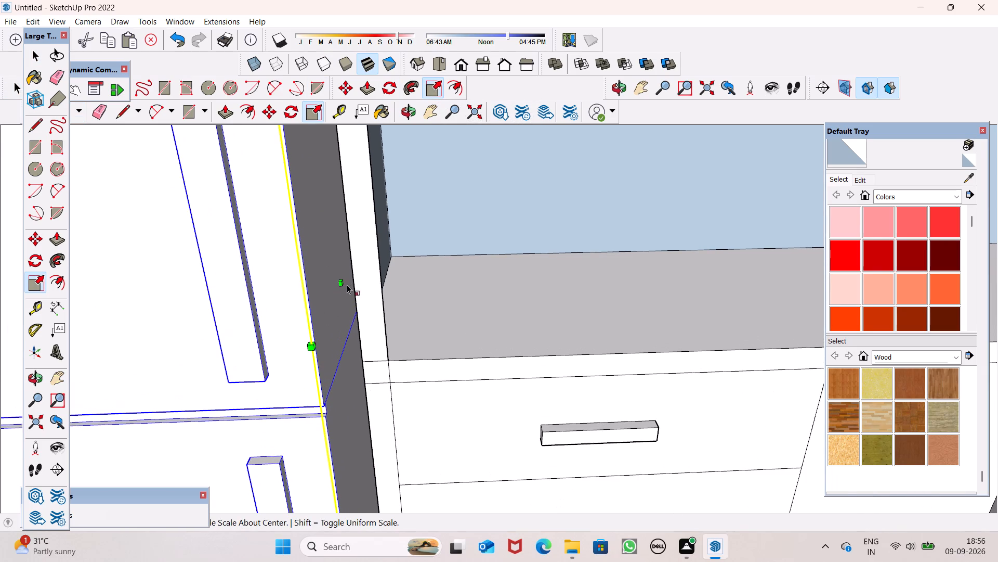
pyautogui.moveTo(342, 285); pyautogui.dragTo(347, 286)
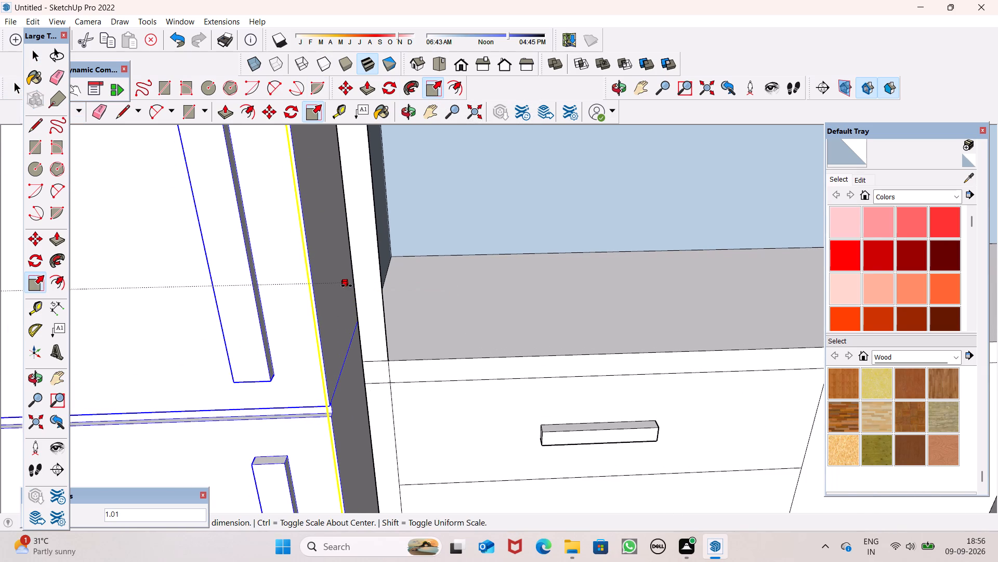
pyautogui.moveTo(347, 286); pyautogui.dragTo(350, 290)
pyautogui.scroll(-9, 357, 279)
pyautogui.press('space')
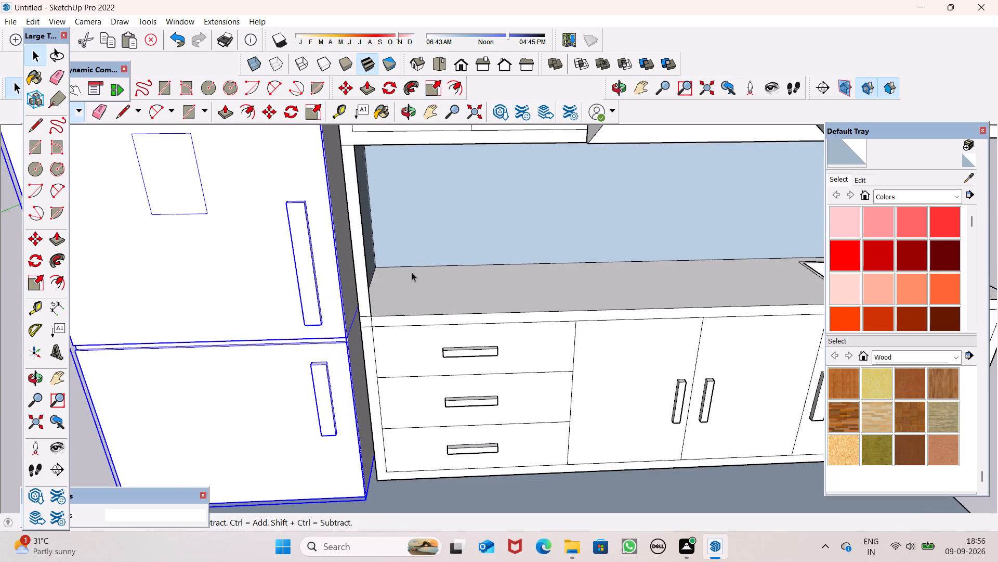
pyautogui.press('space')
pyautogui.scroll(-11, 502, 264)
pyautogui.click(225, 293)
# Examine the refrigerator's fit, the whole kitchen run and the countertop from the front and from above.
pyautogui.moveTo(446, 367); pyautogui.dragTo(456, 269, button='middle')
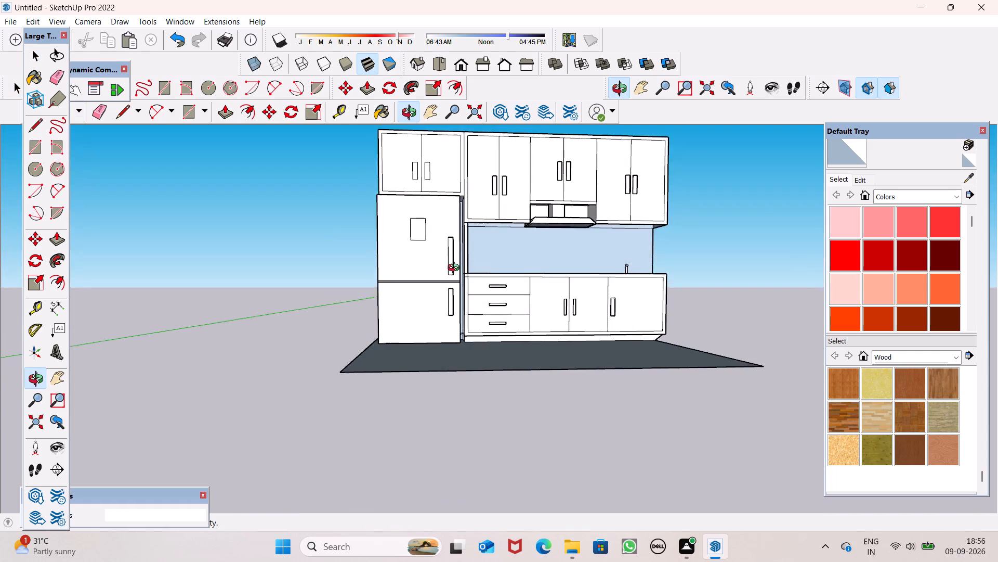
pyautogui.moveTo(456, 269); pyautogui.dragTo(406, 328, button='middle')
pyautogui.press('space')
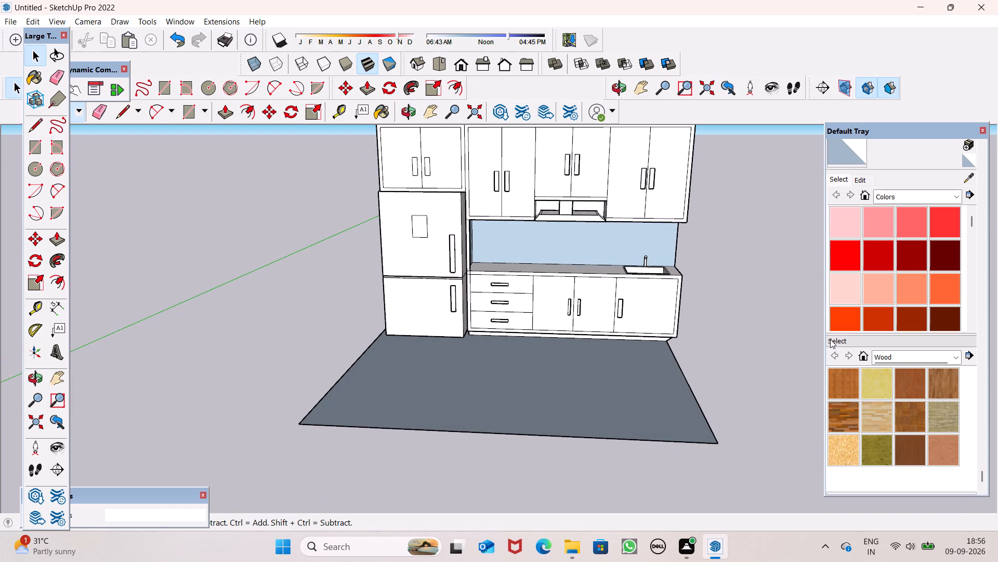
pyautogui.scroll(3, 635, 267)
pyautogui.moveTo(635, 269); pyautogui.dragTo(630, 372, button='middle')
pyautogui.scroll(1, 635, 269)
pyautogui.scroll(3, 534, 251)
pyautogui.scroll(-2, 385, 180)
pyautogui.scroll(-9, 321, 165)
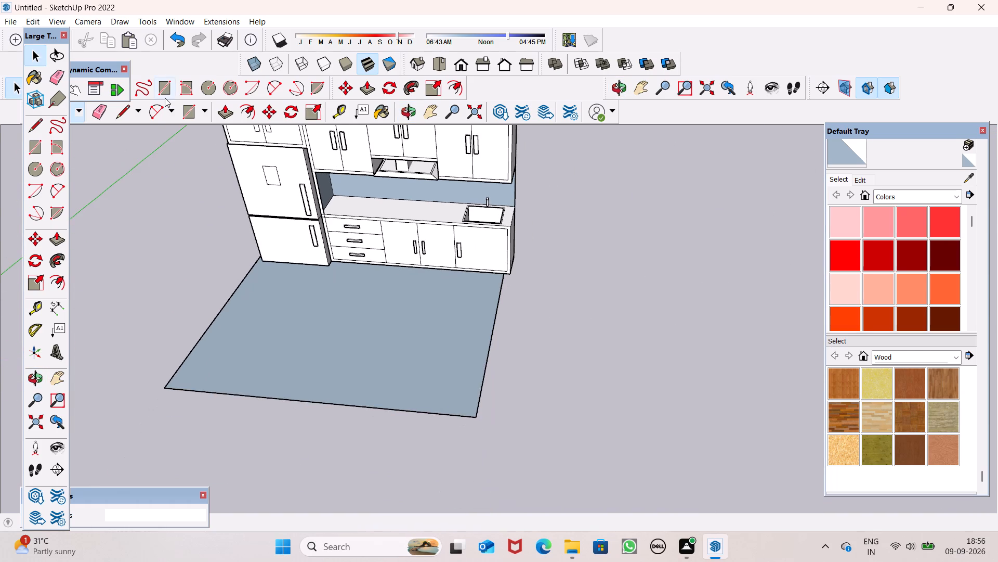
# Draw a rectangle about 3' 3 5/16" by 2' 6 1/8" on the ground beside the kitchen floor.
pyautogui.click(183, 115)
pyautogui.moveTo(579, 344); pyautogui.dragTo(584, 371)
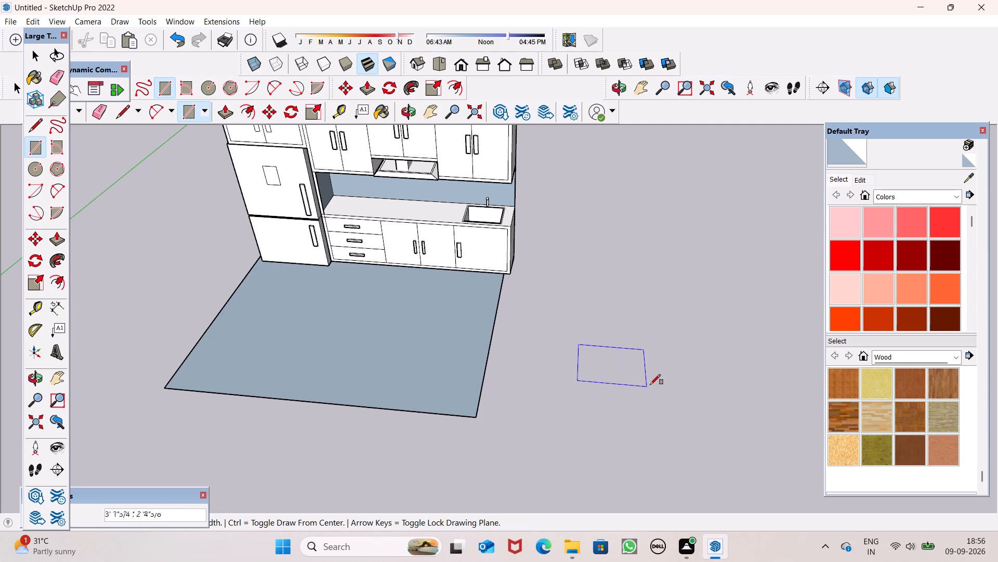
pyautogui.click(651, 389)
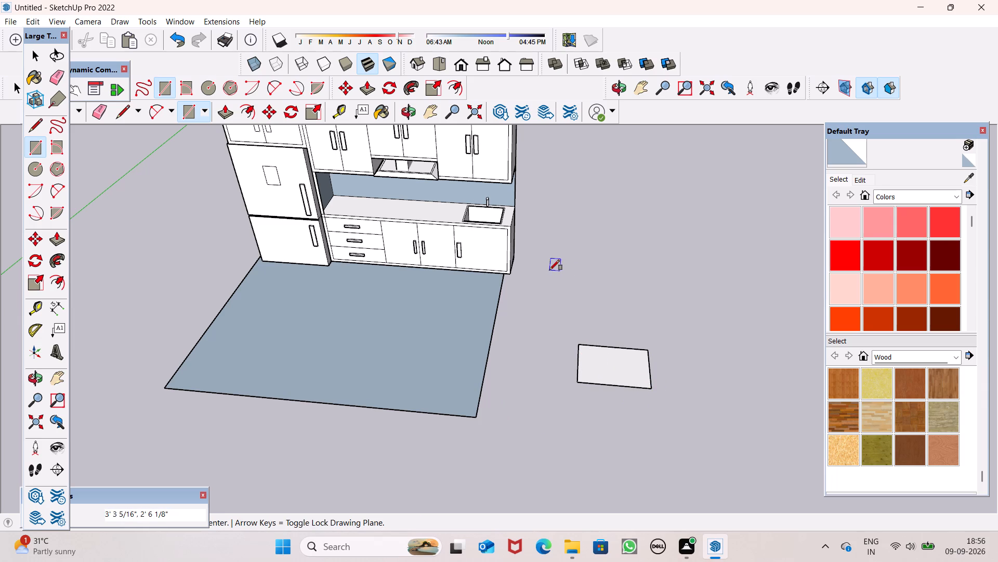
pyautogui.press('space')
# Offset the new rectangle's outline inward about 1 1/4" to form a thin border.
pyautogui.click(456, 90)
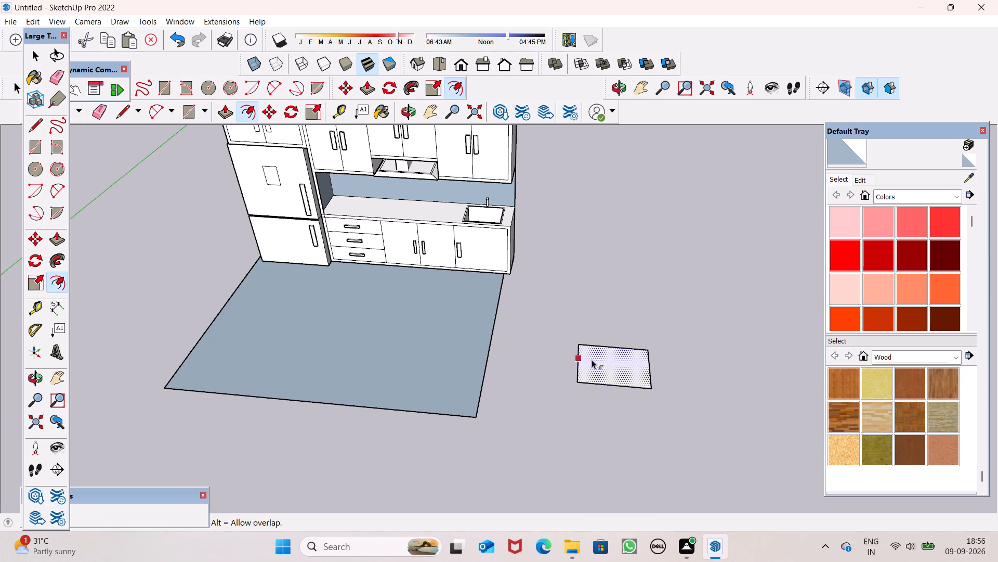
pyautogui.scroll(8, 590, 349)
pyautogui.moveTo(590, 349); pyautogui.dragTo(595, 349)
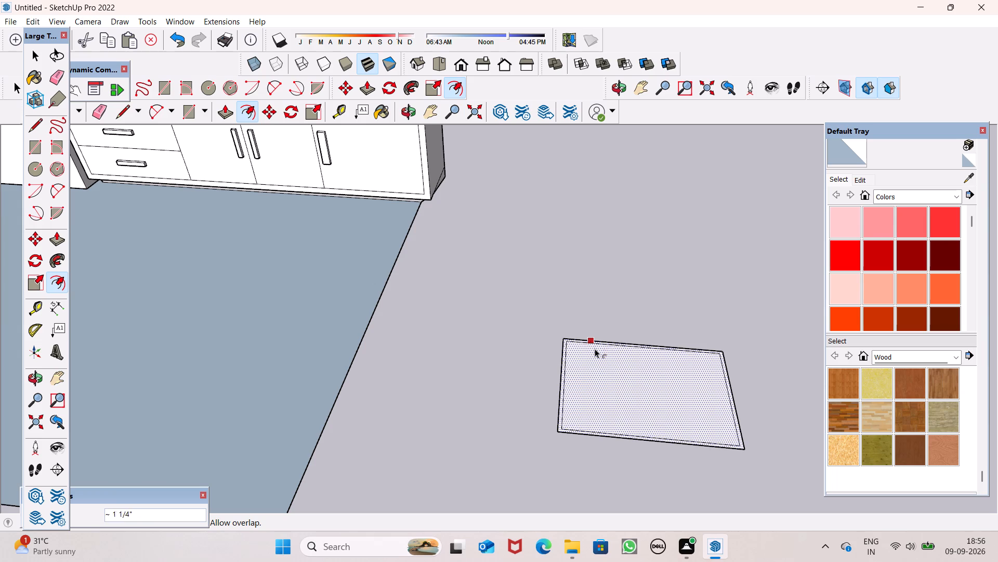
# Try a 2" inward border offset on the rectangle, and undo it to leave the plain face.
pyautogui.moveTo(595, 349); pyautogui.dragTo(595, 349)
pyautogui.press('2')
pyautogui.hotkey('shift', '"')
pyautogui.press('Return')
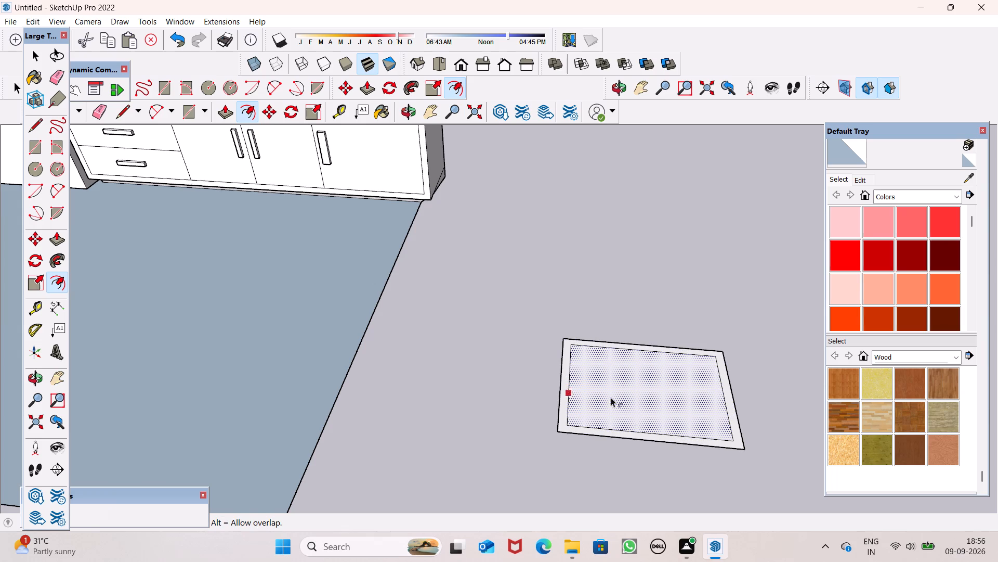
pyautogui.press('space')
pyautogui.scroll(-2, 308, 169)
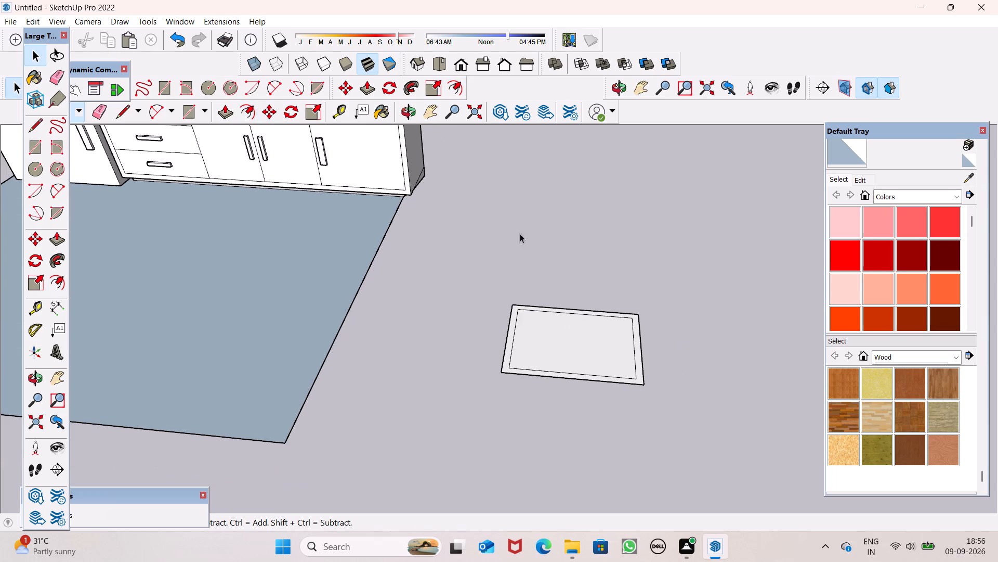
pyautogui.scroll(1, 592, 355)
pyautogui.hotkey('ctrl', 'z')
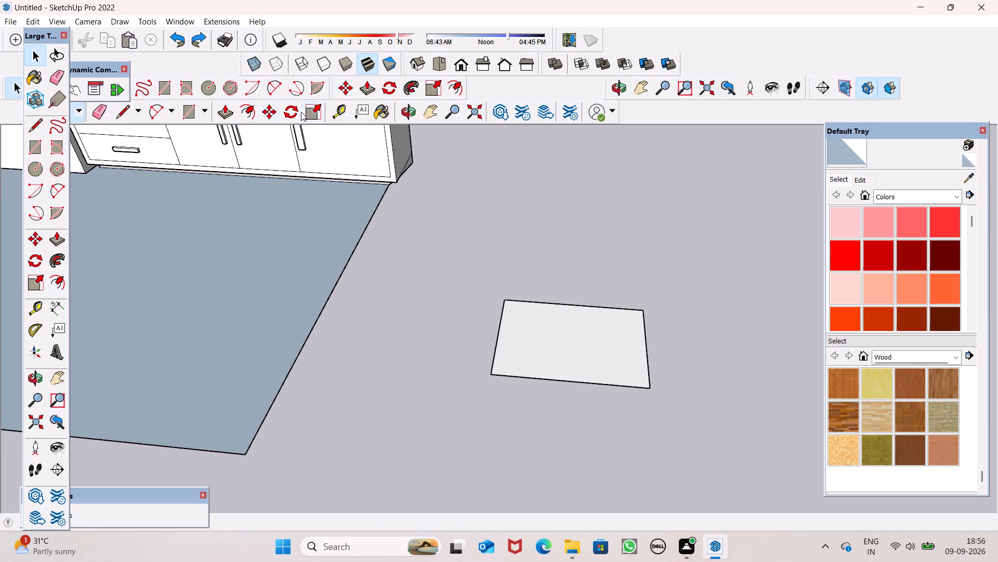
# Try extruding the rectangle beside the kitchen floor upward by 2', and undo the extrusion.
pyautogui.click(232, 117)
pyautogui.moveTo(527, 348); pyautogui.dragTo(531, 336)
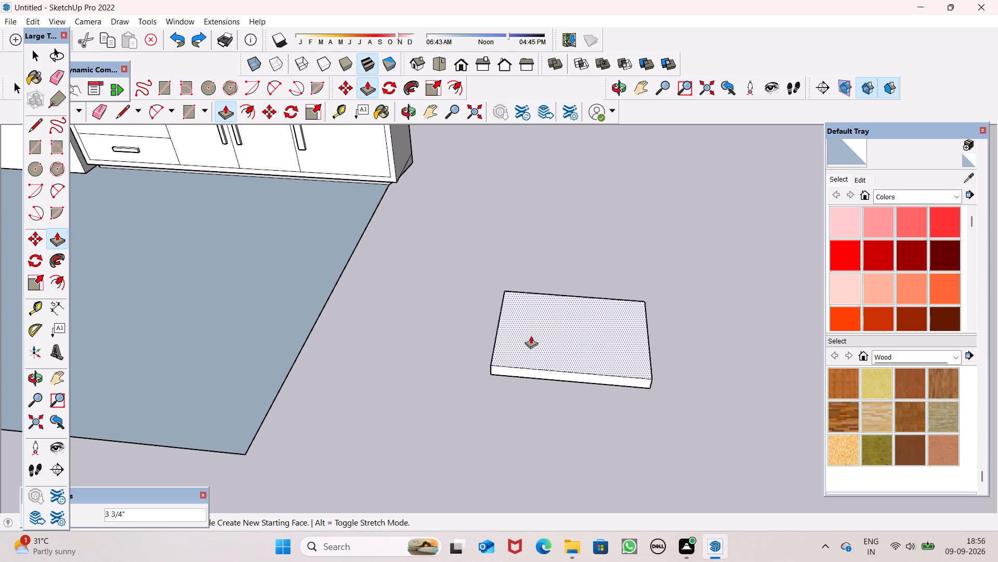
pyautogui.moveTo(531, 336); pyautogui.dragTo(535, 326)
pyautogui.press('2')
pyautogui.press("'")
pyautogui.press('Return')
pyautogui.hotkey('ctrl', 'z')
# Extrude the rectangle beside the kitchen floor upward by 2" to form a thin slab.
pyautogui.moveTo(562, 361); pyautogui.dragTo(557, 345)
pyautogui.press('2')
pyautogui.hotkey('shift', '"')
pyautogui.press('Return')
pyautogui.press('space')
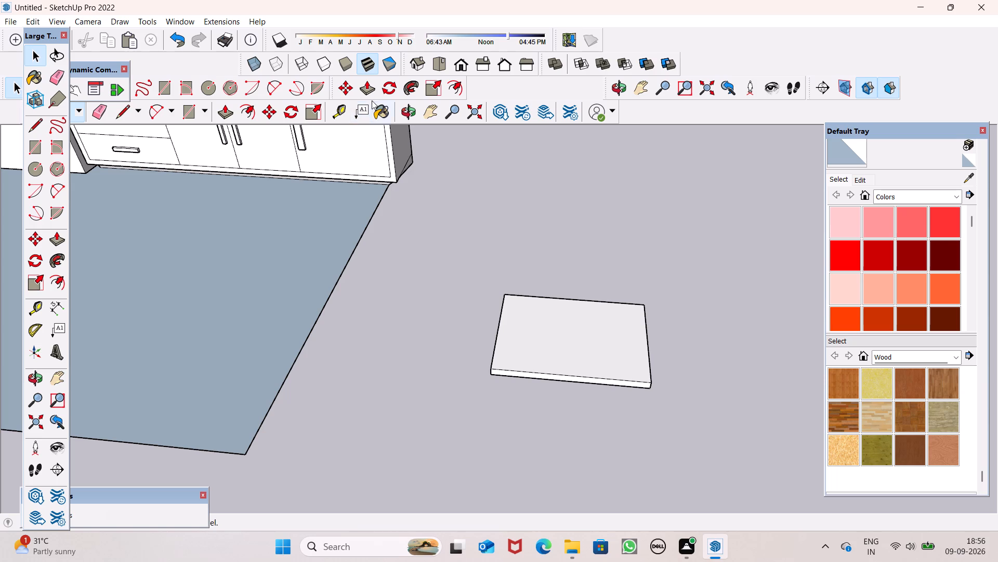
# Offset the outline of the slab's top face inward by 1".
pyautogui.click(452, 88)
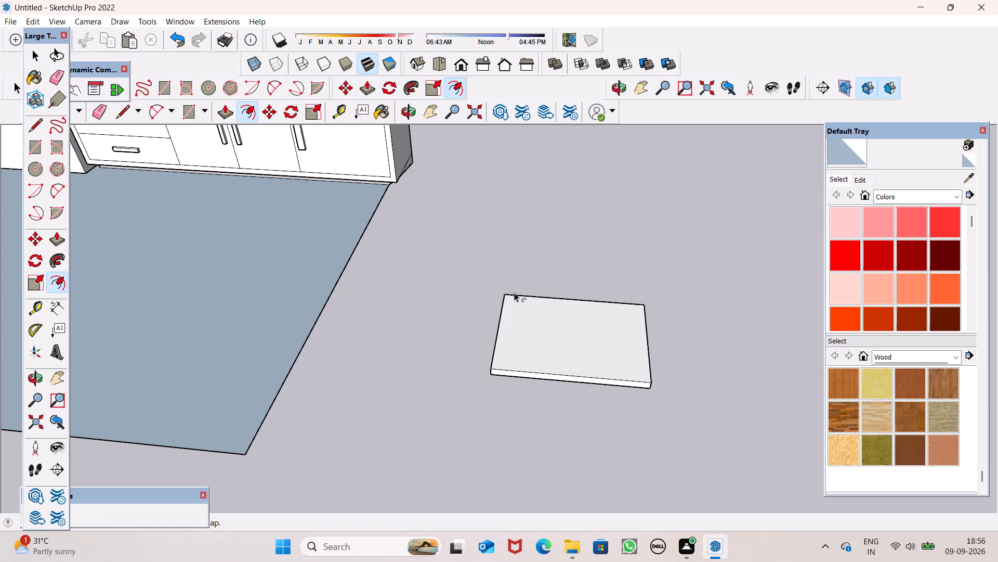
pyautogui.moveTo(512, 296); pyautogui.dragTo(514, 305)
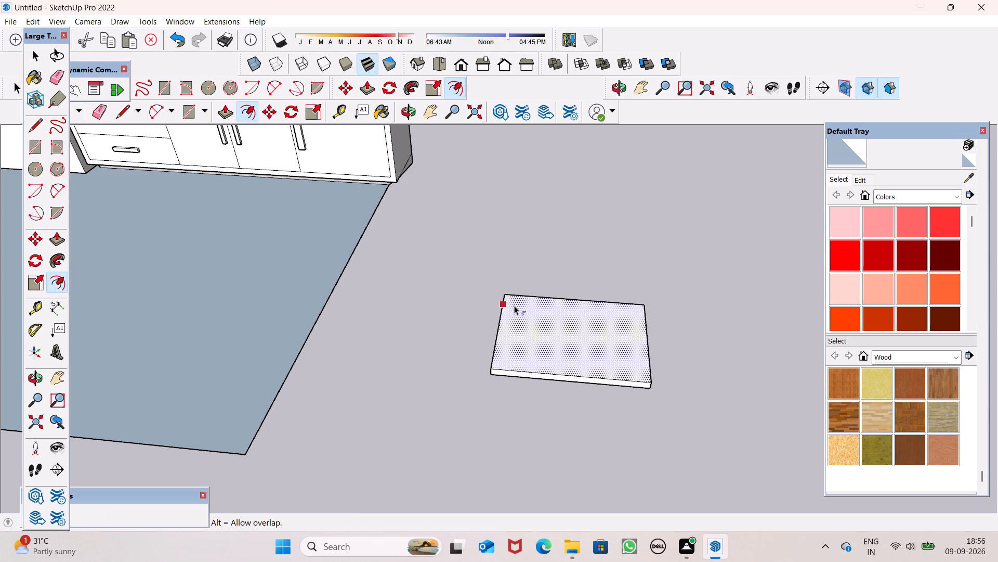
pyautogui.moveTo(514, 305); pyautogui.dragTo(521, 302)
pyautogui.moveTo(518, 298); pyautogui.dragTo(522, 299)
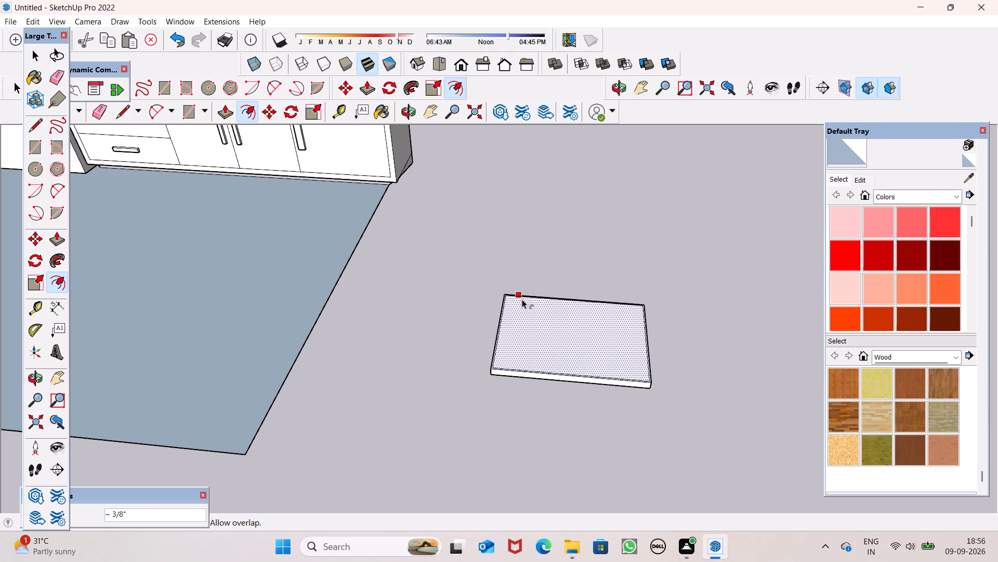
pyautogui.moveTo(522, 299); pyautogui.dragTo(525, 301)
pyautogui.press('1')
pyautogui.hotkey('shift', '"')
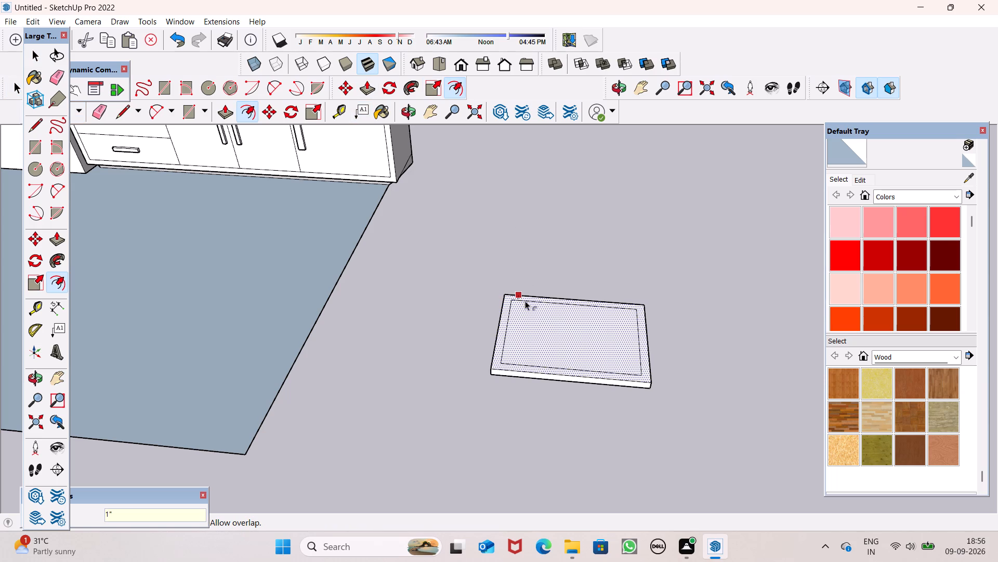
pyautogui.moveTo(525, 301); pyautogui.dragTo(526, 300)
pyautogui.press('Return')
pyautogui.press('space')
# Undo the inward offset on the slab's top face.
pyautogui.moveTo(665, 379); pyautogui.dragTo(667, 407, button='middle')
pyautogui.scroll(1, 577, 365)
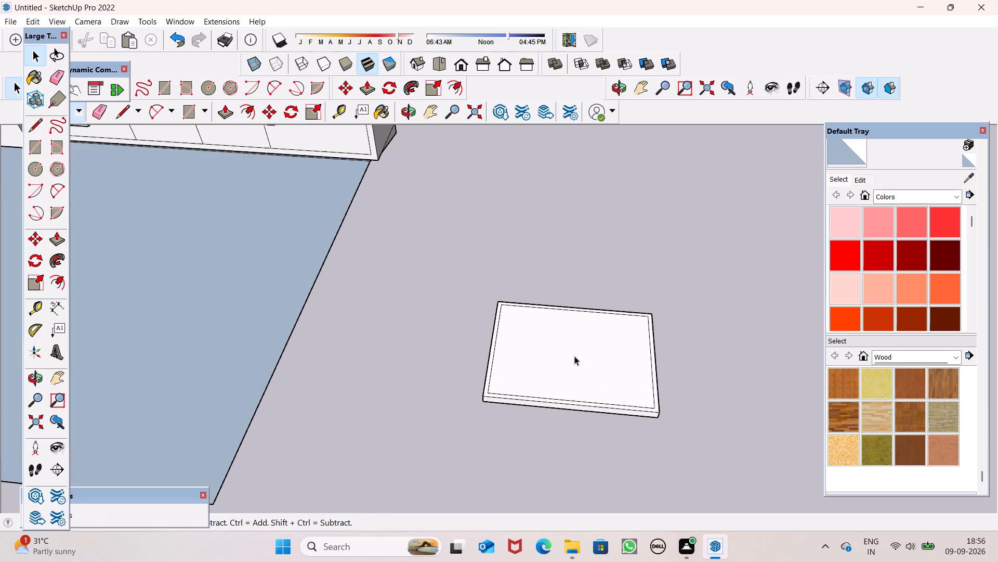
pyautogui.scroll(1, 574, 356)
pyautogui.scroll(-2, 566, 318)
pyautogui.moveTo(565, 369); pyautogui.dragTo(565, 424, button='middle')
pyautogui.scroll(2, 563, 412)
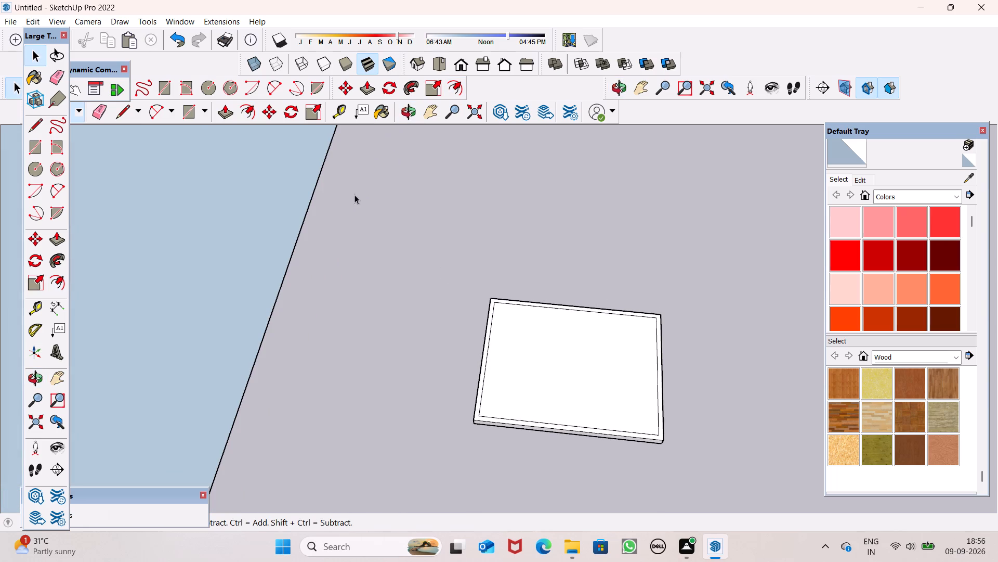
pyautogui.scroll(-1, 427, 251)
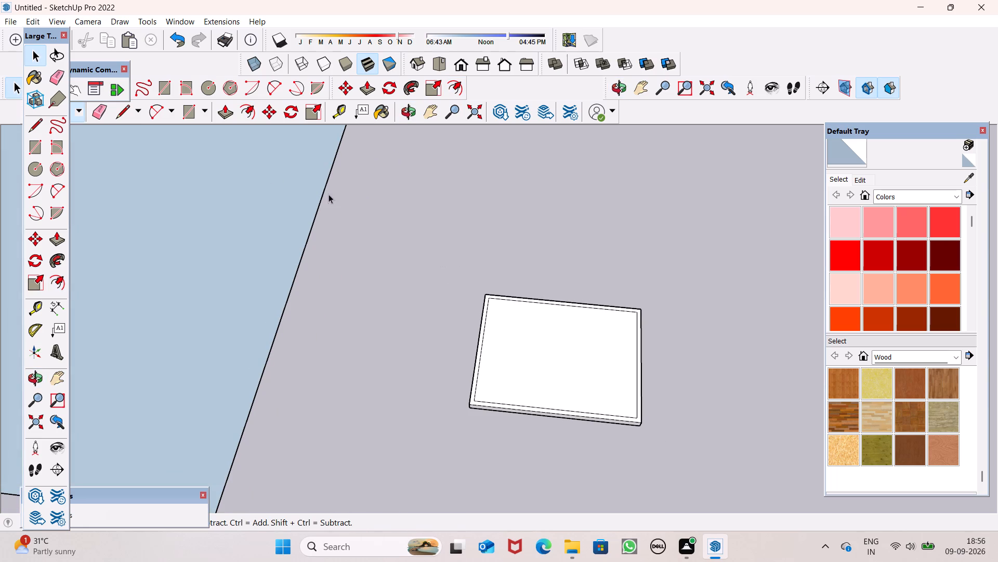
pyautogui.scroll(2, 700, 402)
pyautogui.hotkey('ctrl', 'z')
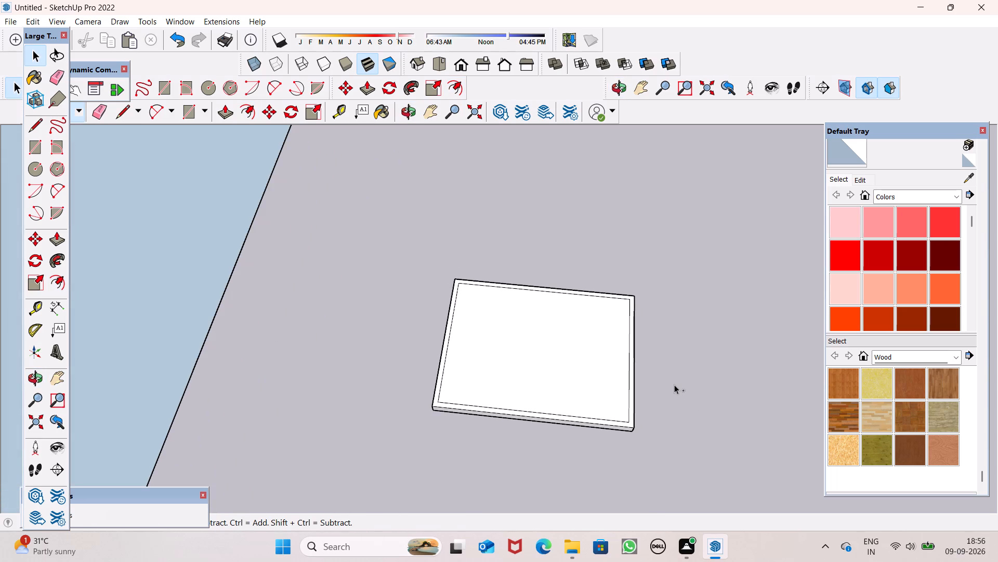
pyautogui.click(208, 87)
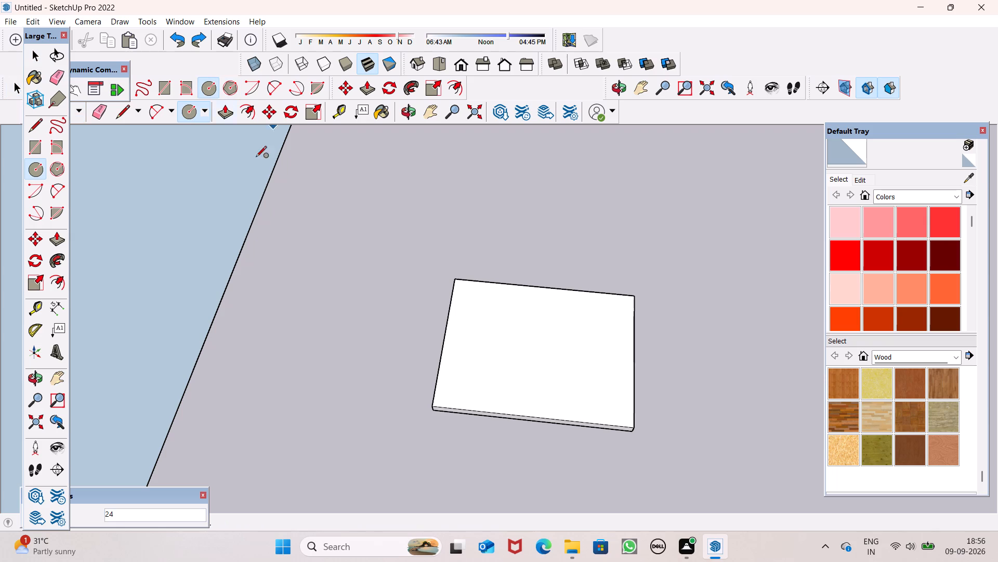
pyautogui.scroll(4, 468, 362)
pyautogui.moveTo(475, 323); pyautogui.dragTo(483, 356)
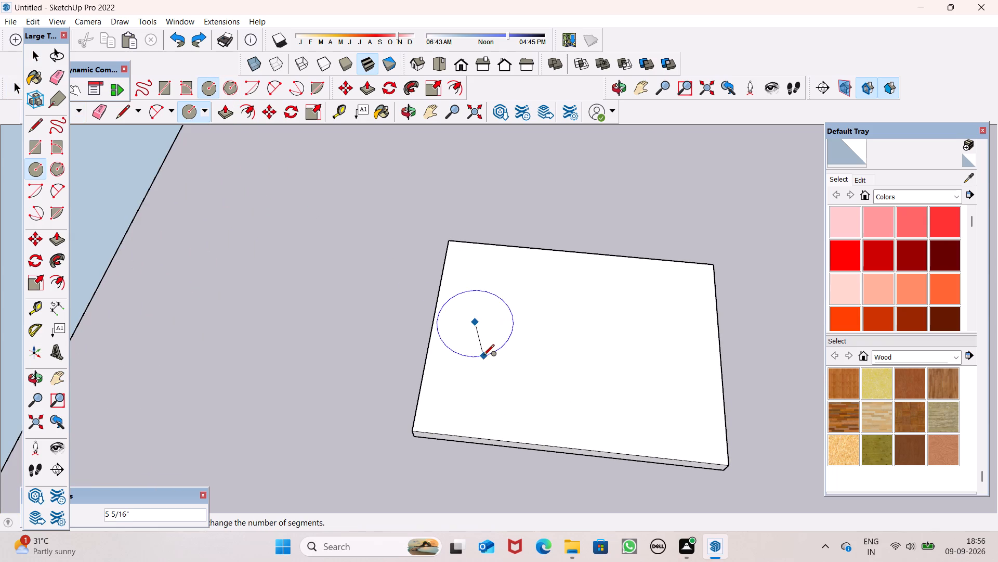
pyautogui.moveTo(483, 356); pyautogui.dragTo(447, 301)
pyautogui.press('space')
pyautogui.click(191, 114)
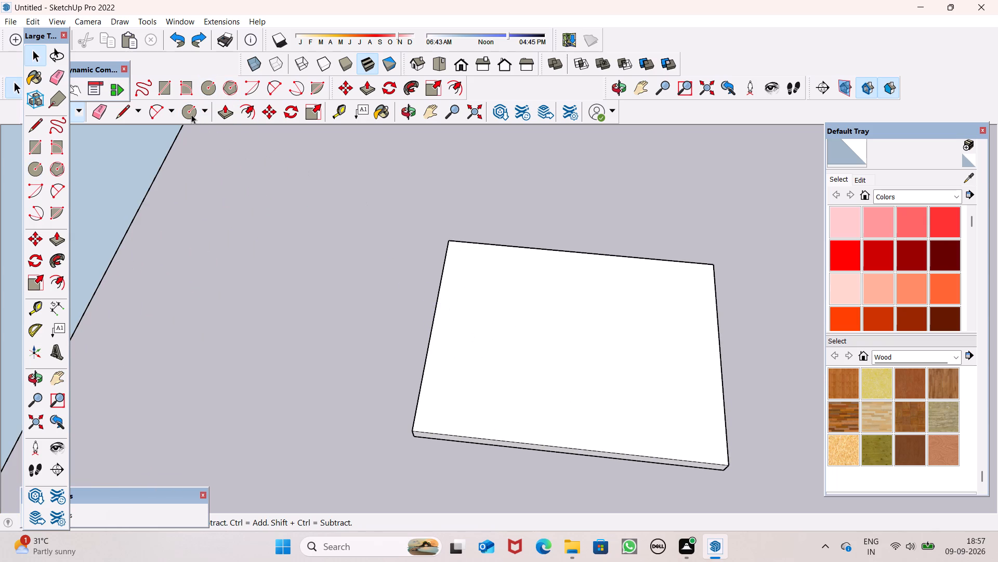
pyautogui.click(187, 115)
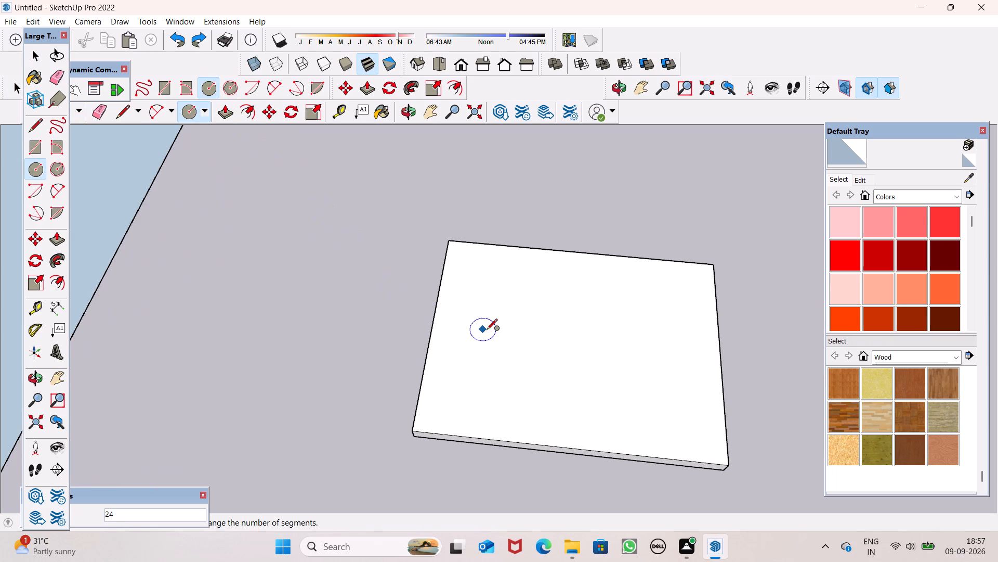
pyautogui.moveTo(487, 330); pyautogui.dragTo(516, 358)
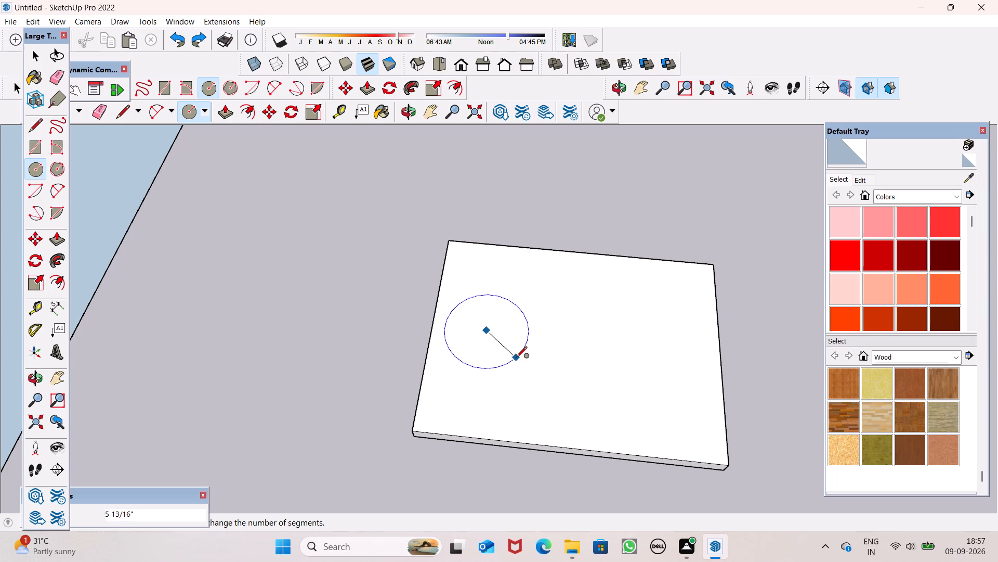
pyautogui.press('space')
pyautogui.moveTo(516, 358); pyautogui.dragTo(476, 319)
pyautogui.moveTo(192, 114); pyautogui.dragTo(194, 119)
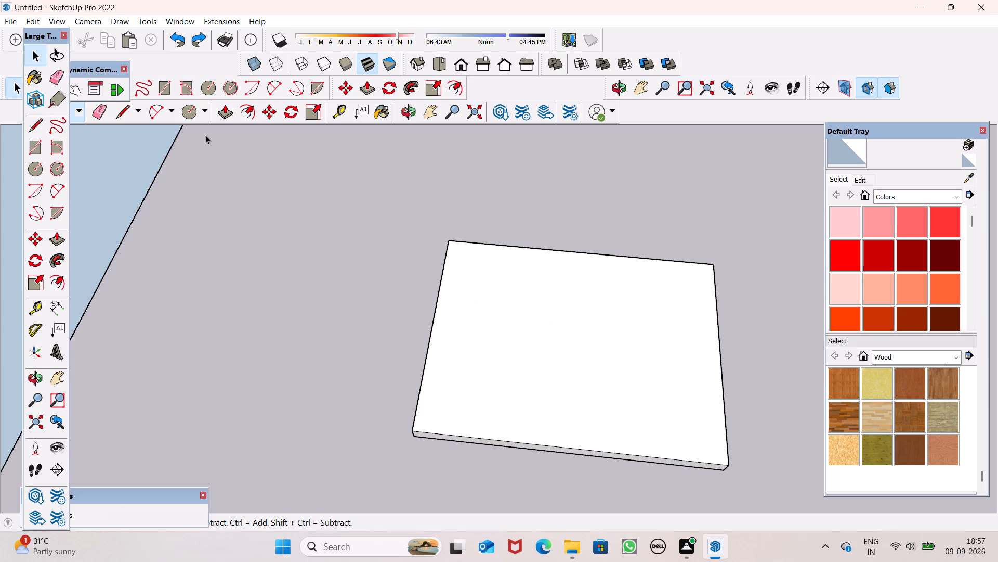
# Draw a circle of about 6 9/16" radius near one side of the slab's top, with a slightly smaller concentric circle inside.
pyautogui.click(190, 111)
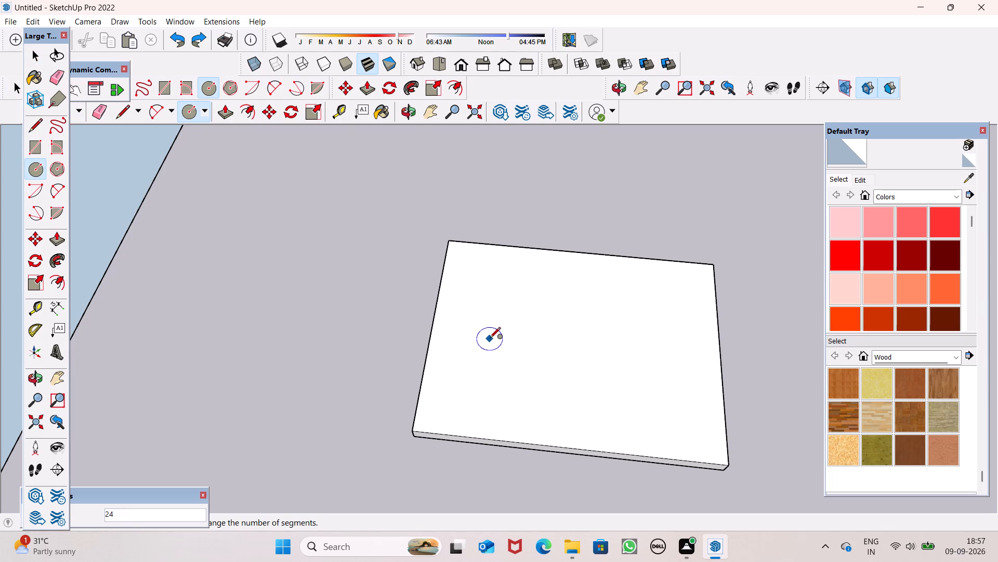
pyautogui.moveTo(490, 339); pyautogui.dragTo(517, 375)
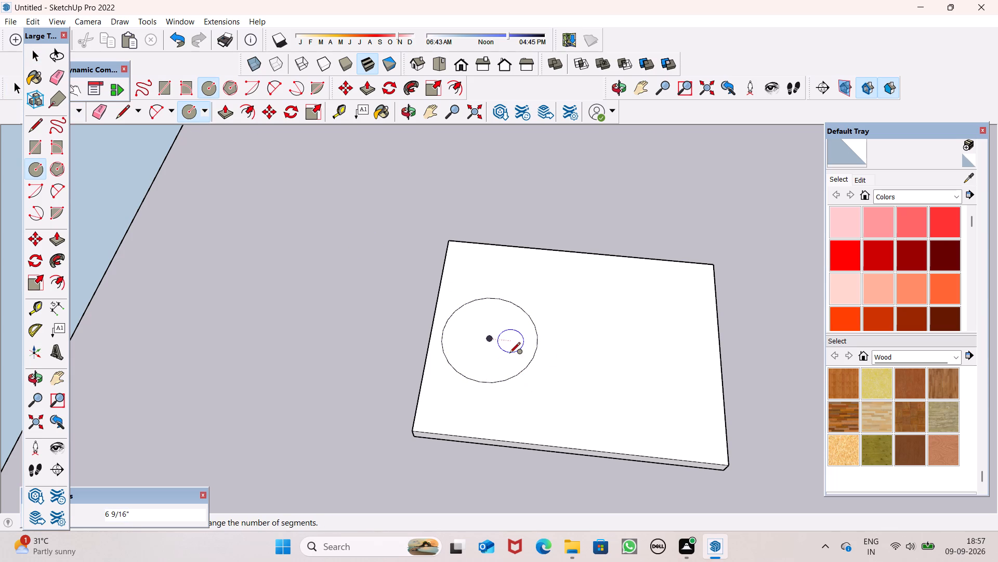
pyautogui.moveTo(485, 342); pyautogui.dragTo(500, 373)
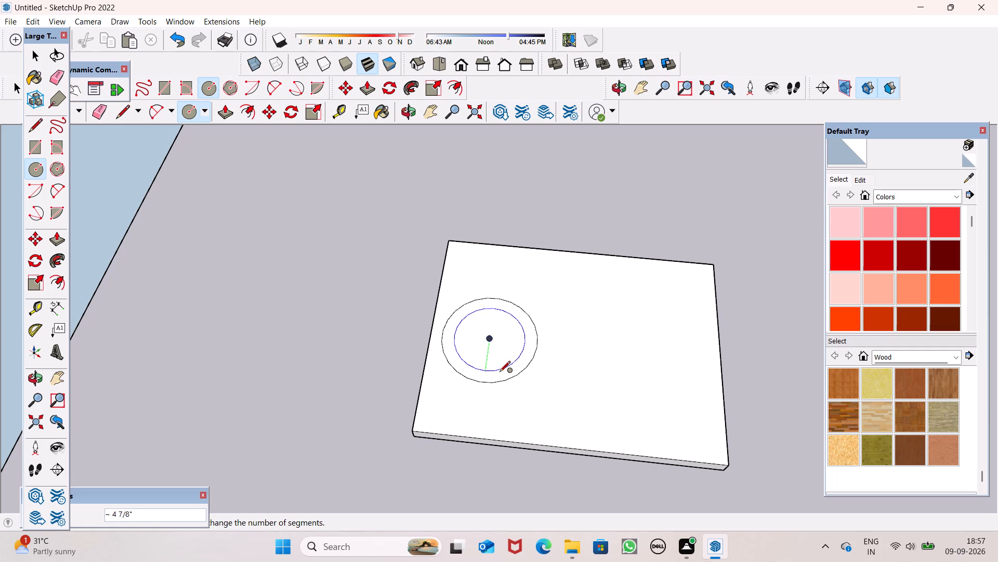
pyautogui.moveTo(500, 373); pyautogui.dragTo(500, 373)
pyautogui.press('space')
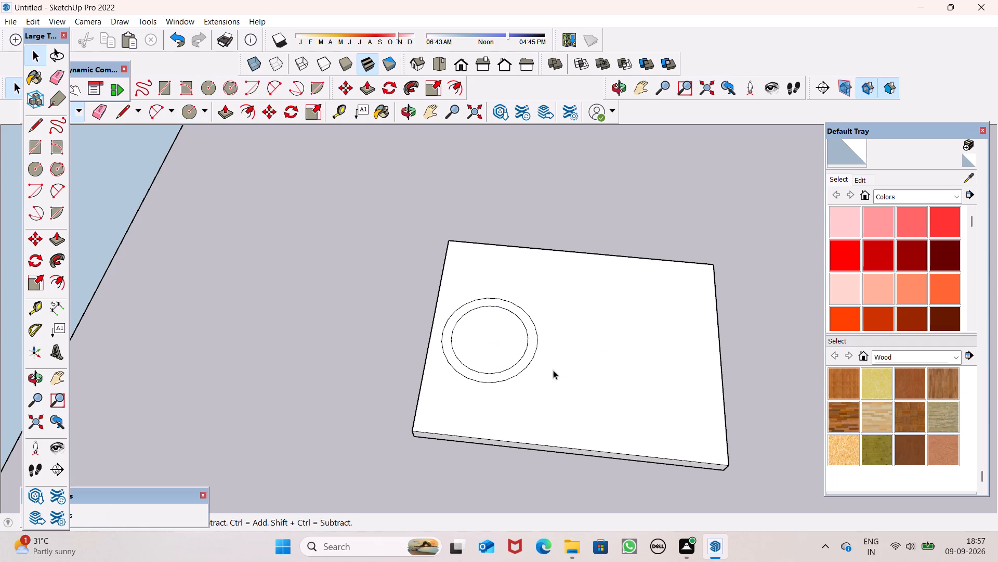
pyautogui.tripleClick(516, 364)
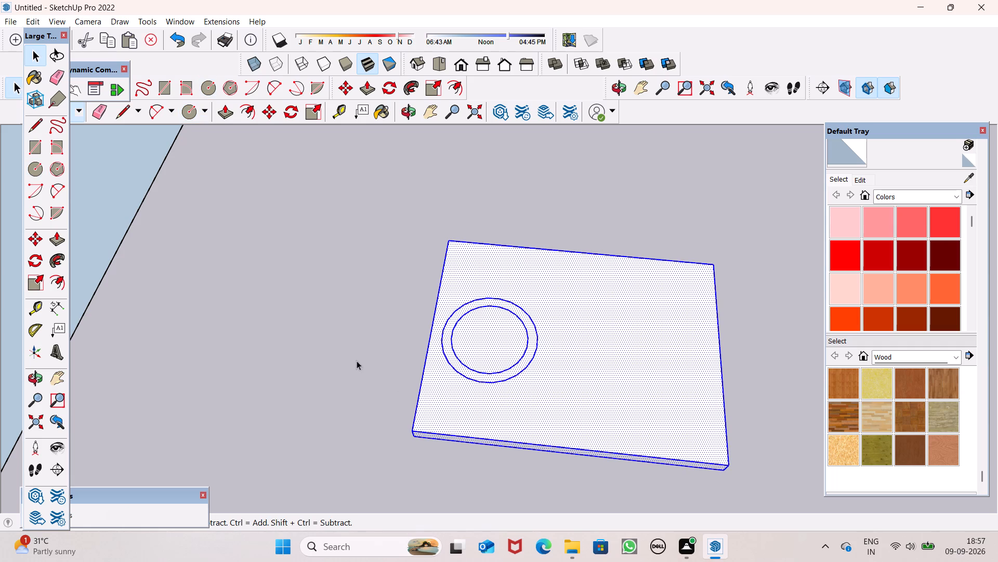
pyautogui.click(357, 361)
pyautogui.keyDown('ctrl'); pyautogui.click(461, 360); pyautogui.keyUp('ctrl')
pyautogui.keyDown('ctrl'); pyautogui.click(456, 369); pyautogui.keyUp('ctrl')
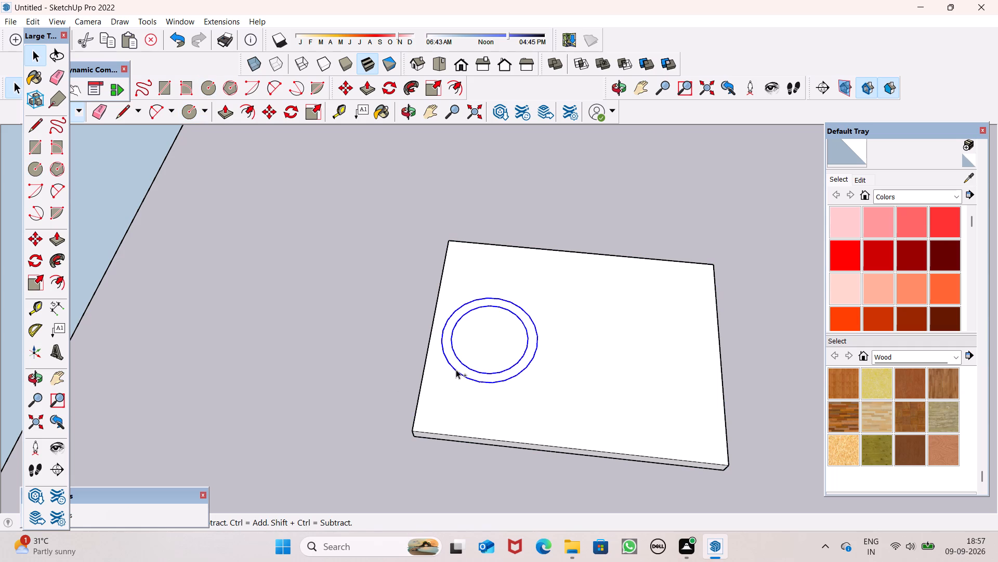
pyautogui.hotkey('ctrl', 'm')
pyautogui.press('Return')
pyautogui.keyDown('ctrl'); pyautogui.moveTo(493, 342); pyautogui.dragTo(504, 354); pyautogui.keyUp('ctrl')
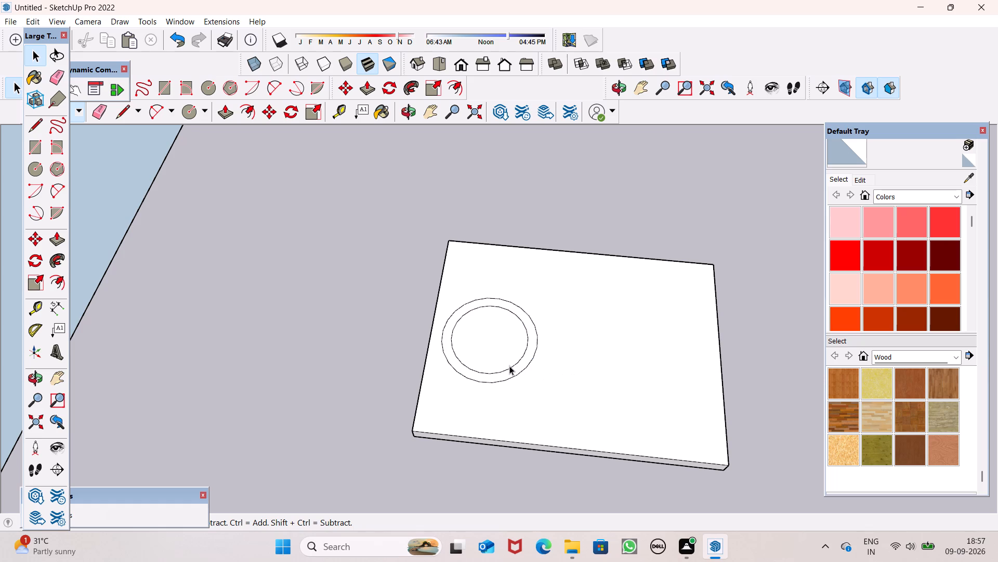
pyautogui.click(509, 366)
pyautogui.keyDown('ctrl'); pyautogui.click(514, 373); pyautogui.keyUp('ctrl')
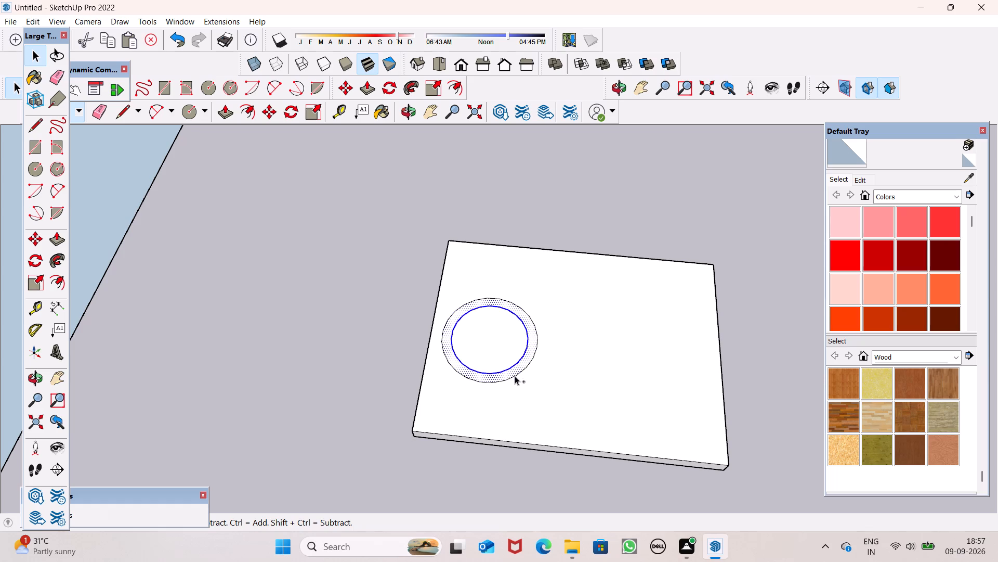
# Copy both concentric circles with the inner face about 1' 7 1/8" across to the other side of the slab's top.
pyautogui.keyDown('ctrl'); pyautogui.click(512, 353); pyautogui.keyUp('ctrl')
pyautogui.scroll(8, 511, 373)
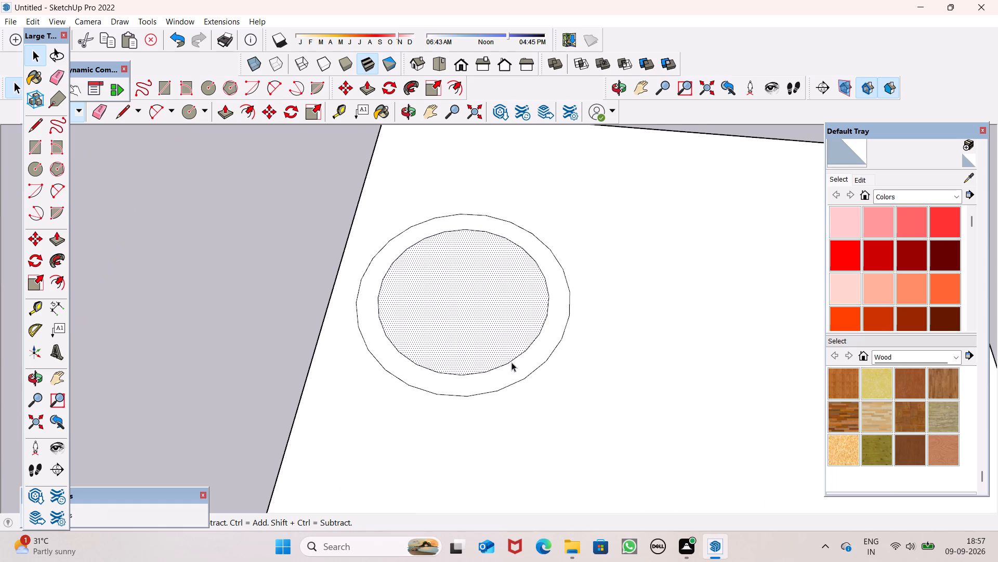
pyautogui.keyDown('ctrl'); pyautogui.click(511, 361); pyautogui.keyUp('ctrl')
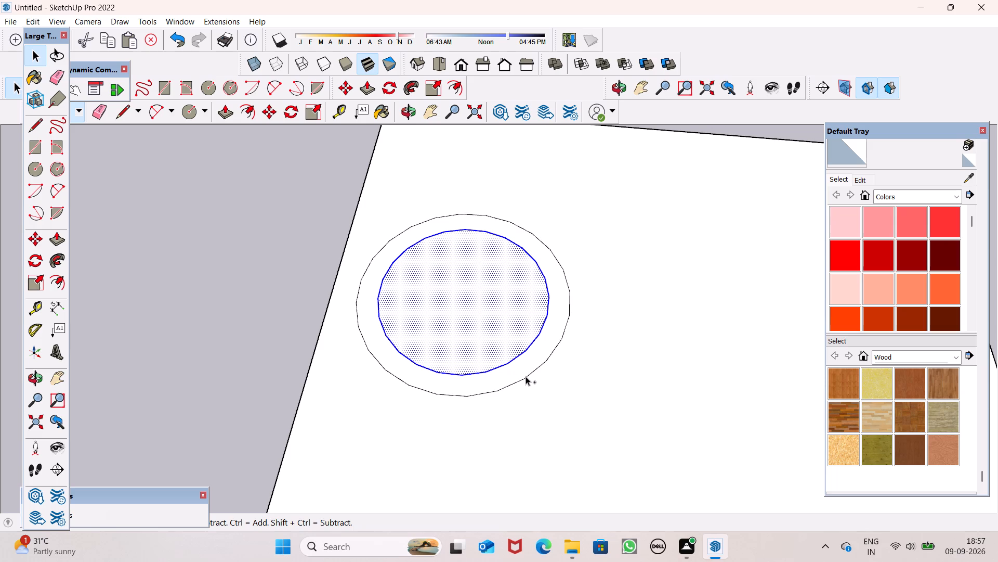
pyautogui.keyDown('ctrl'); pyautogui.click(526, 376); pyautogui.keyUp('ctrl')
pyautogui.press('m')
pyautogui.press('Return')
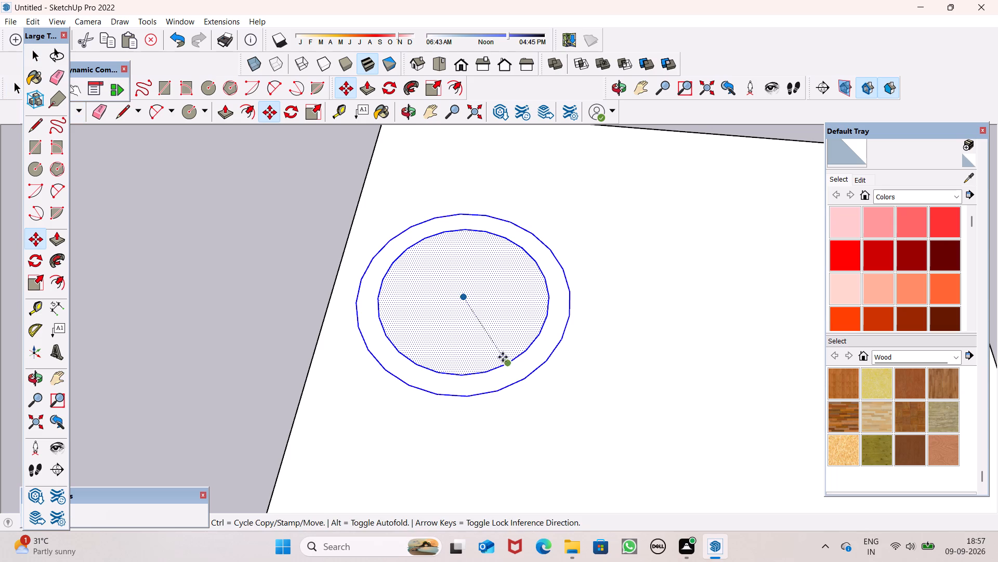
pyautogui.moveTo(500, 357); pyautogui.dragTo(855, 387)
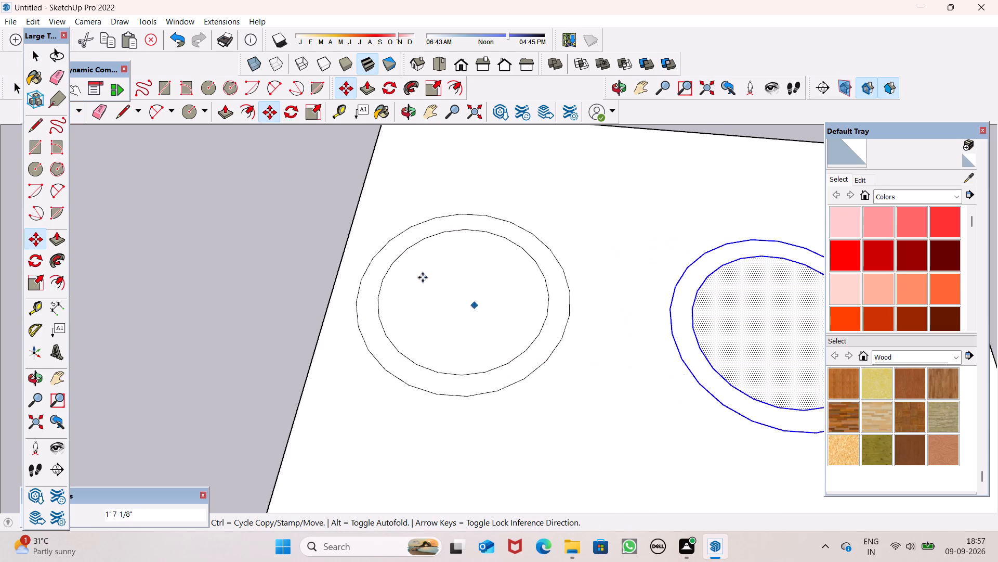
pyautogui.scroll(-6, 416, 274)
pyautogui.scroll(4, 592, 322)
pyautogui.scroll(-4, 592, 322)
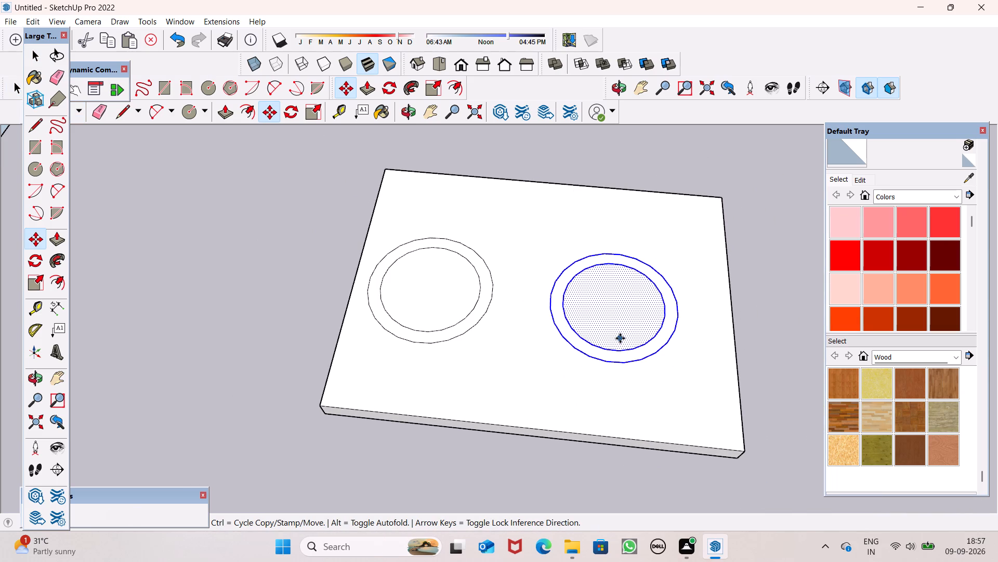
# Move the copied circles slightly farther from the originals, toward the slab's opposite side edge.
pyautogui.click(770, 329)
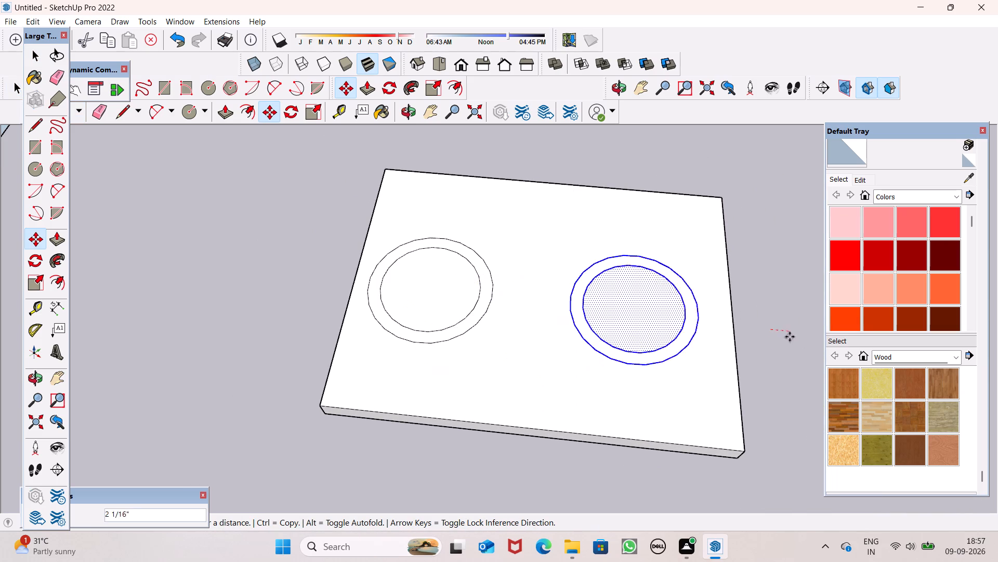
pyautogui.click(787, 326)
pyautogui.press('space')
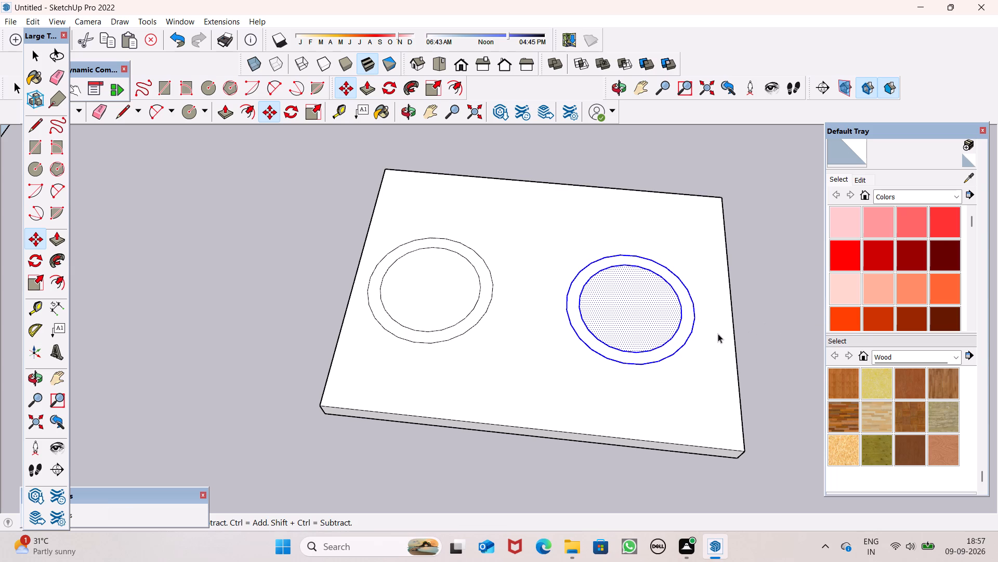
# Move the pair of concentric circles nearest the slab's side edge about 4" toward the other pair.
pyautogui.doubleClick(413, 311)
pyautogui.tripleClick(412, 310)
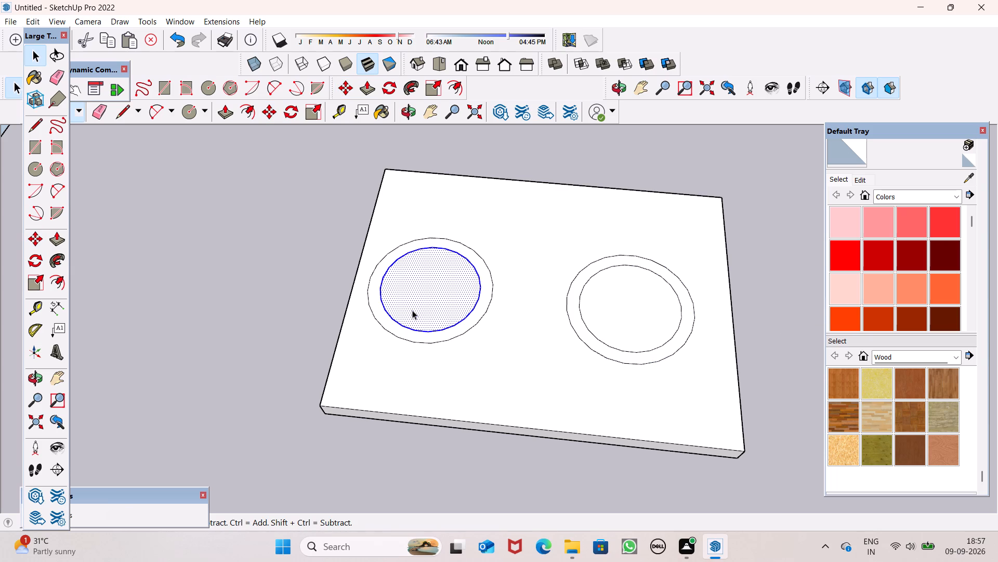
pyautogui.click(183, 273)
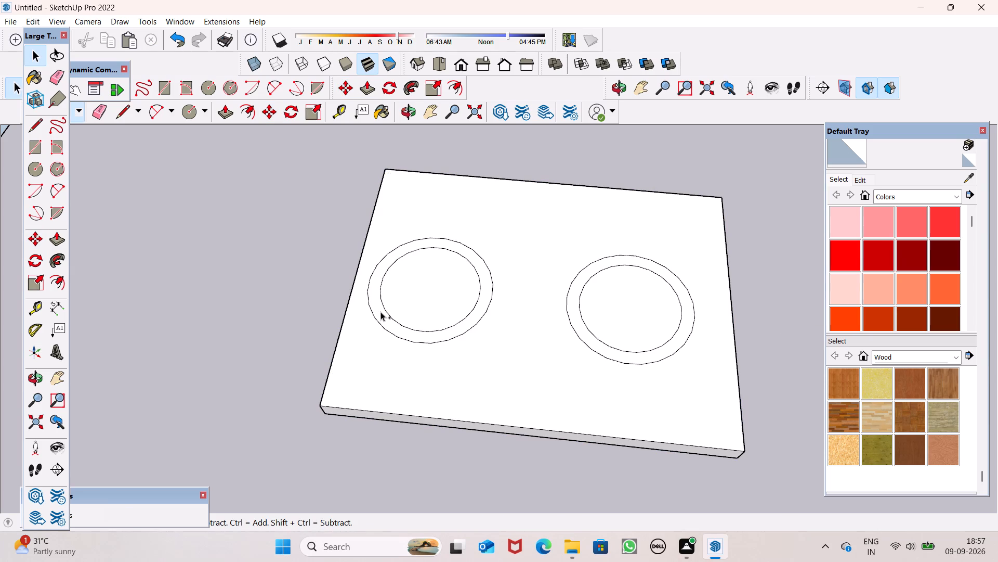
pyautogui.keyDown('ctrl'); pyautogui.click(383, 305); pyautogui.keyUp('ctrl')
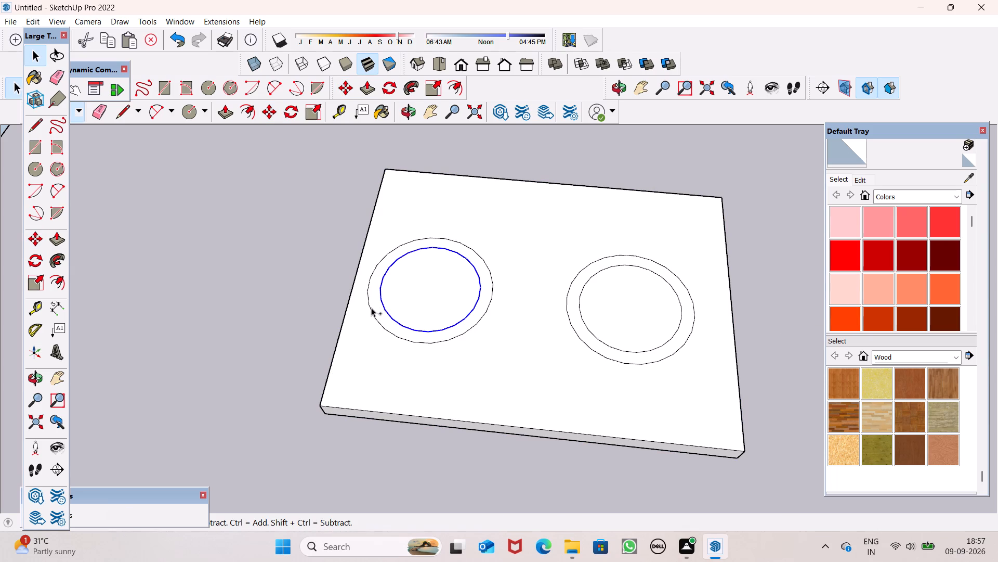
pyautogui.keyDown('ctrl'); pyautogui.click(370, 308); pyautogui.keyUp('ctrl')
pyautogui.press('m')
pyautogui.press('Return')
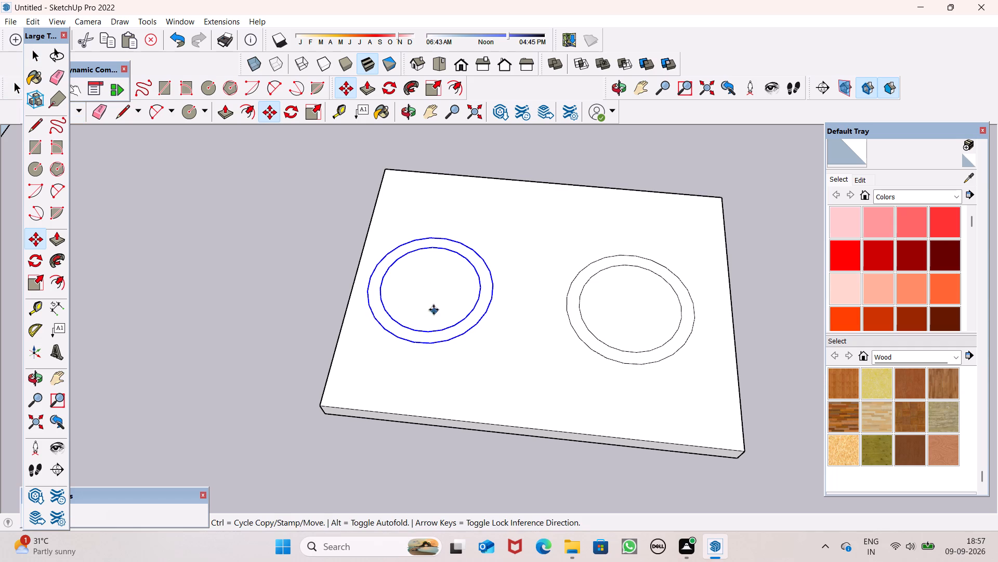
pyautogui.moveTo(432, 308); pyautogui.dragTo(471, 306)
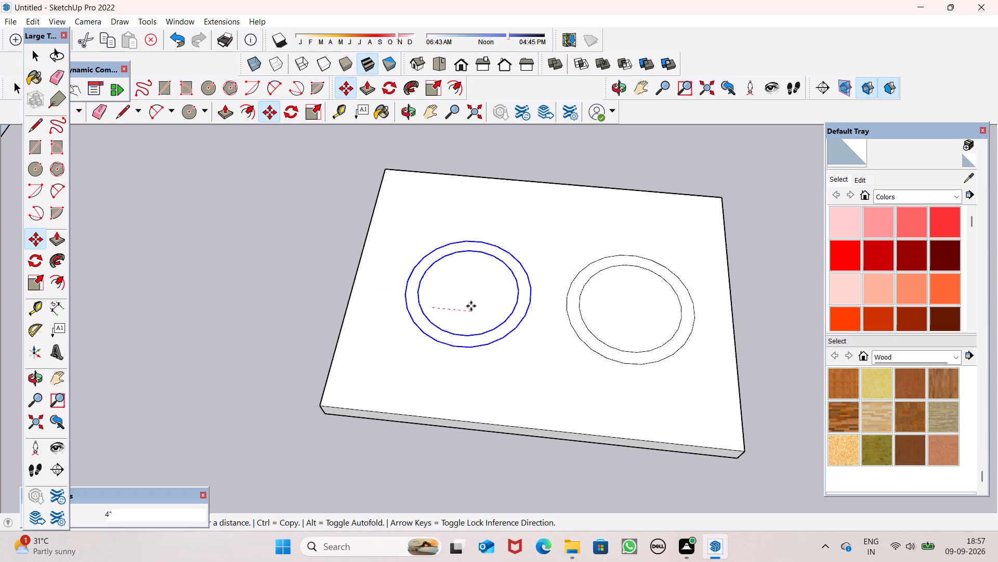
pyautogui.moveTo(471, 306); pyautogui.dragTo(471, 305)
pyautogui.click(282, 292)
pyautogui.press('space')
pyautogui.click(290, 293)
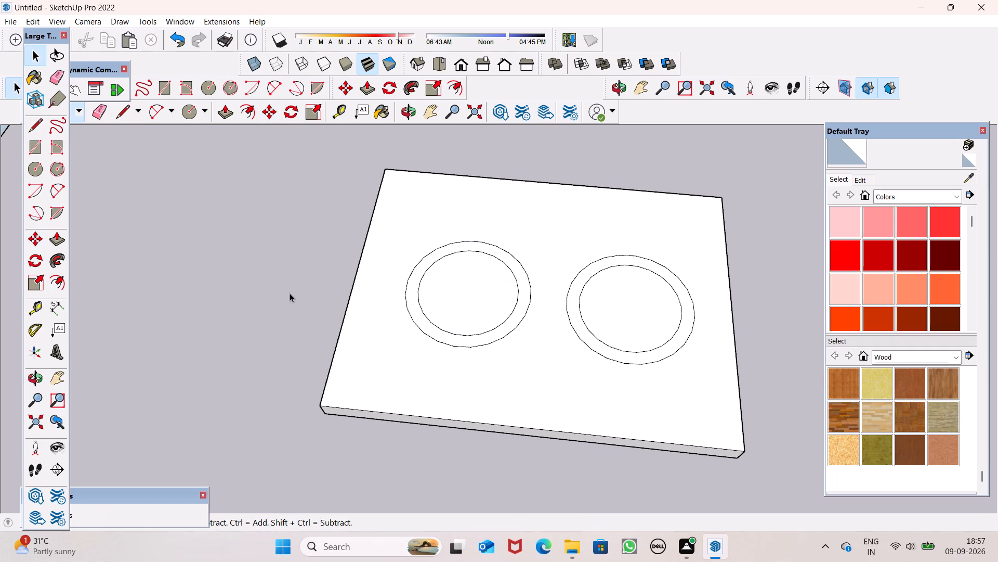
pyautogui.press('space')
# Push the slab's four side faces inward around the circles by about 3 3/8", 4 13/16", 1 15/16" and 6 7/8".
pyautogui.scroll(-3, 290, 291)
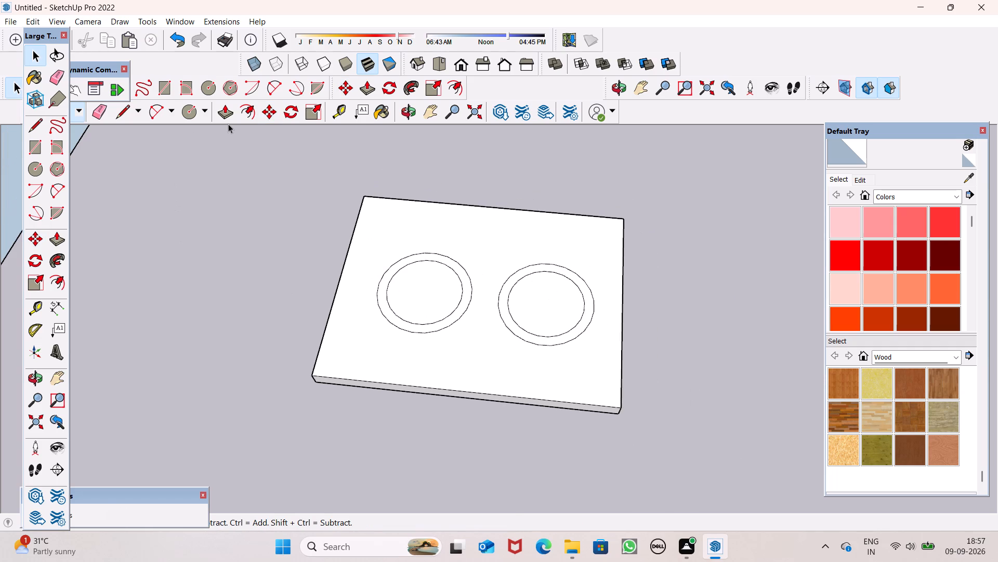
pyautogui.click(228, 124)
pyautogui.click(228, 118)
pyautogui.moveTo(397, 385); pyautogui.dragTo(748, 290, button='middle')
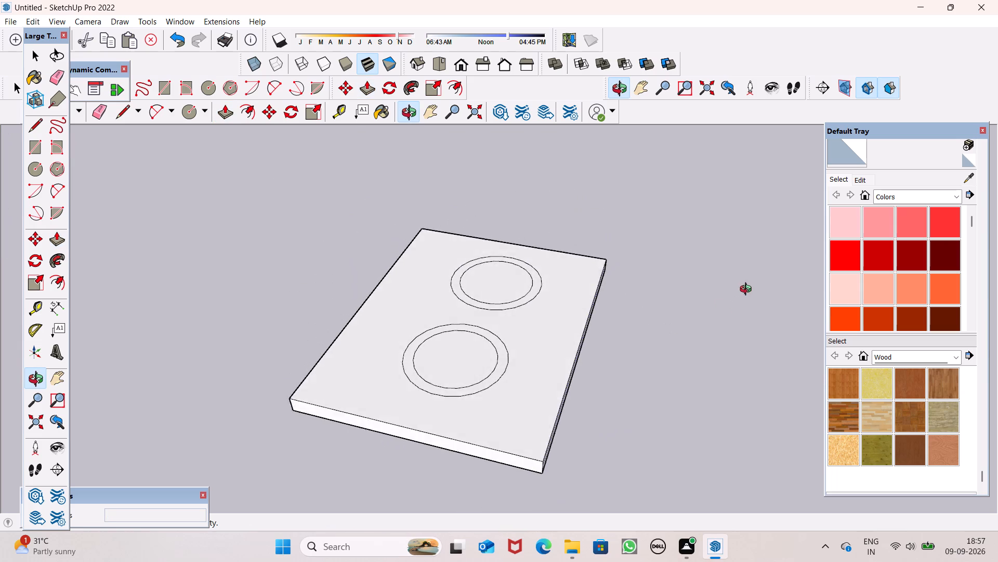
pyautogui.moveTo(748, 290); pyautogui.dragTo(750, 288, button='middle')
pyautogui.scroll(3, 421, 453)
pyautogui.moveTo(419, 424); pyautogui.dragTo(443, 401)
pyautogui.moveTo(522, 423); pyautogui.dragTo(183, 398, button='middle')
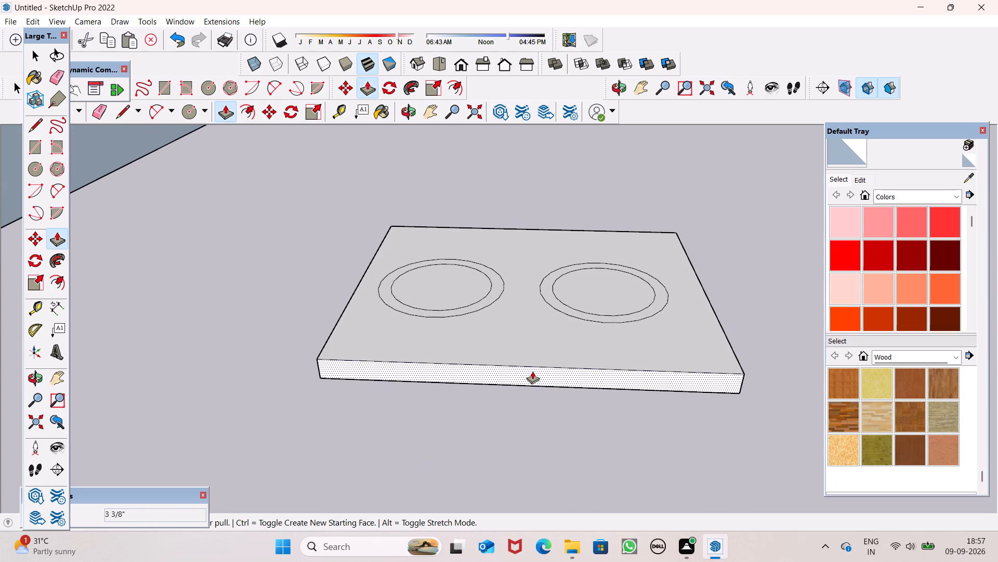
pyautogui.moveTo(532, 371); pyautogui.dragTo(543, 340)
pyautogui.moveTo(599, 366); pyautogui.dragTo(251, 390, button='middle')
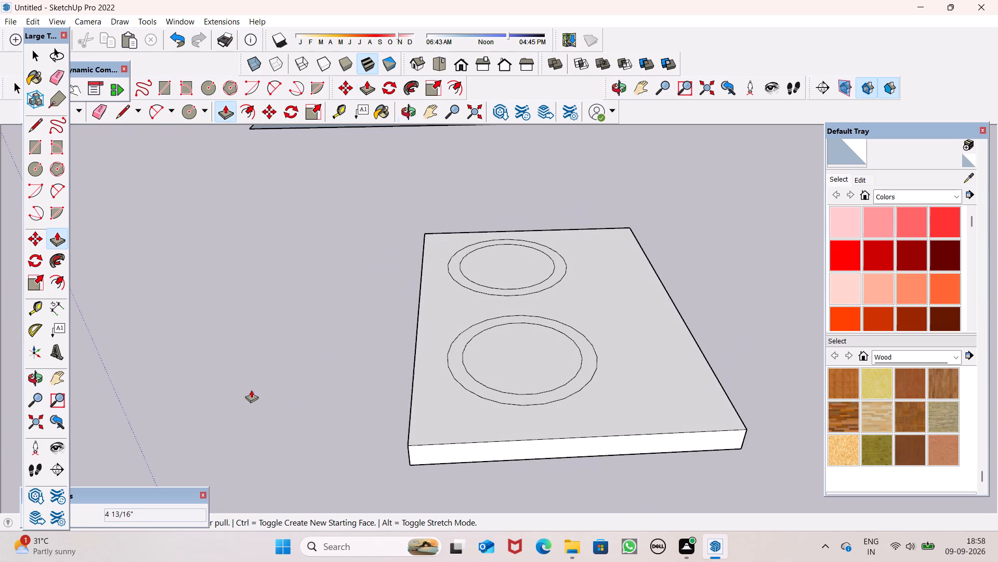
pyautogui.moveTo(251, 390); pyautogui.dragTo(243, 379, button='middle')
pyautogui.moveTo(534, 445); pyautogui.dragTo(536, 426)
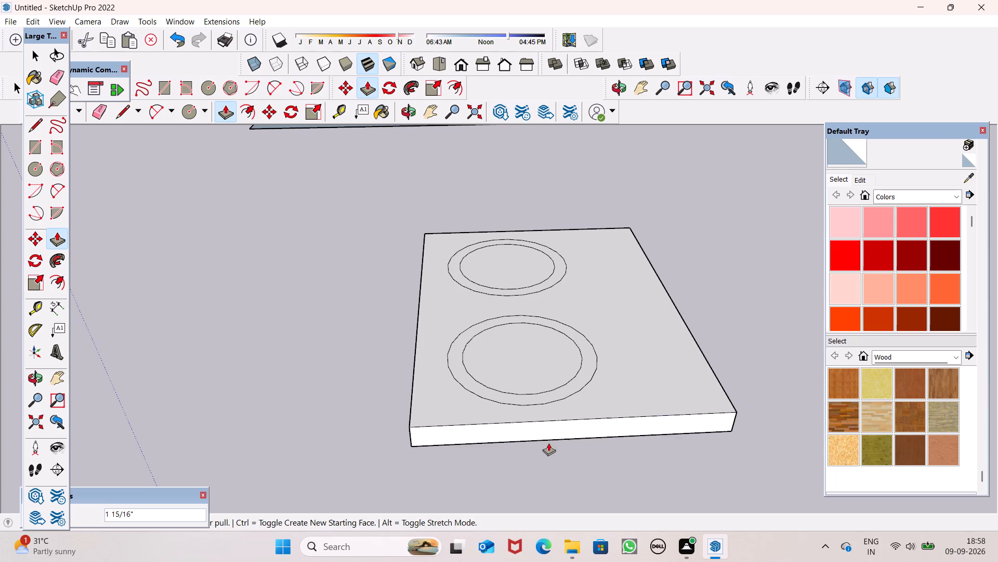
pyautogui.moveTo(550, 443); pyautogui.dragTo(305, 412, button='middle')
pyautogui.moveTo(578, 431); pyautogui.dragTo(559, 420)
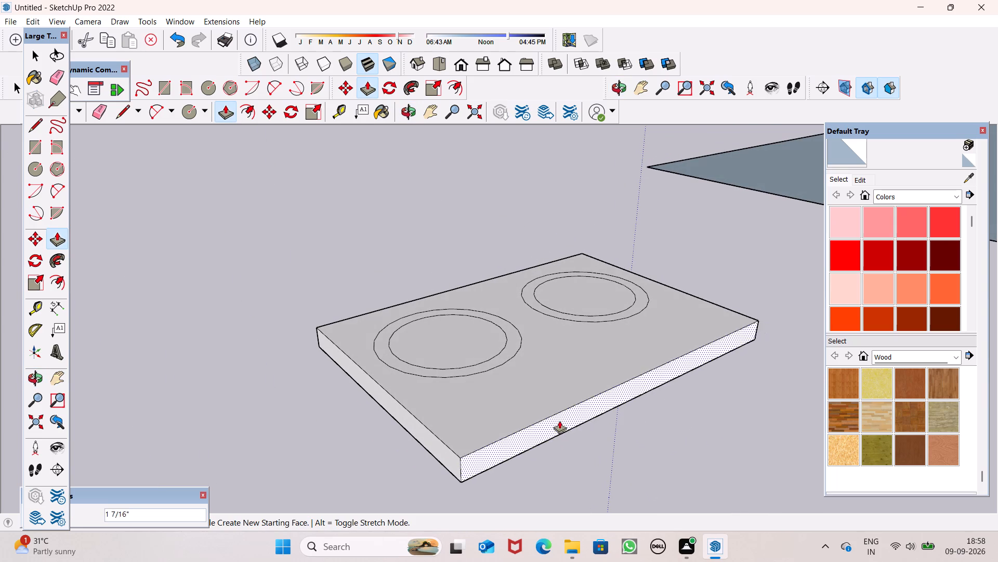
pyautogui.moveTo(559, 420); pyautogui.dragTo(528, 376)
# Examine the trimmed slab's size and proportions in relation to the whole kitchen from wider viewpoints.
pyautogui.scroll(-4, 571, 418)
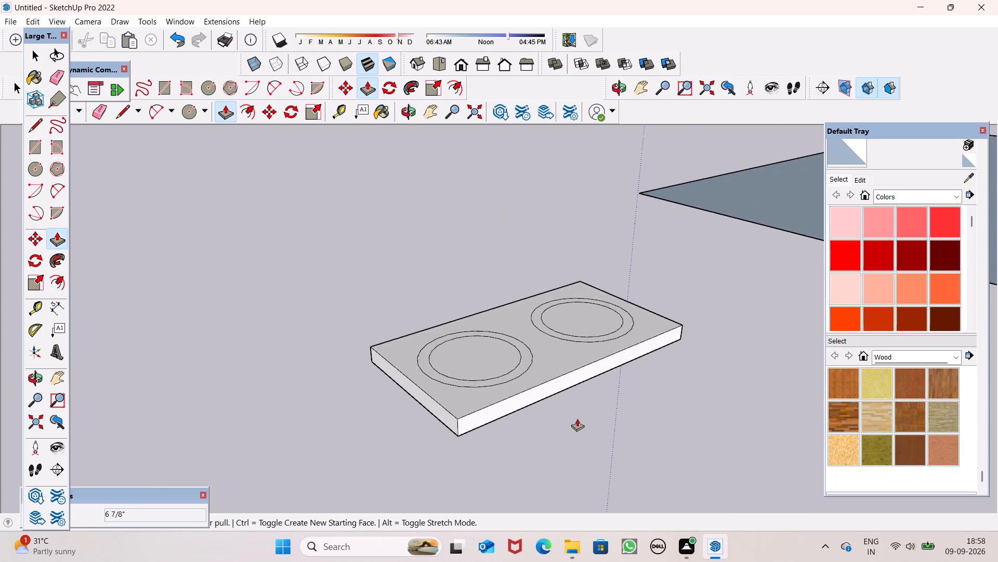
pyautogui.scroll(-12, 577, 418)
pyautogui.moveTo(626, 432); pyautogui.dragTo(997, 401, button='middle')
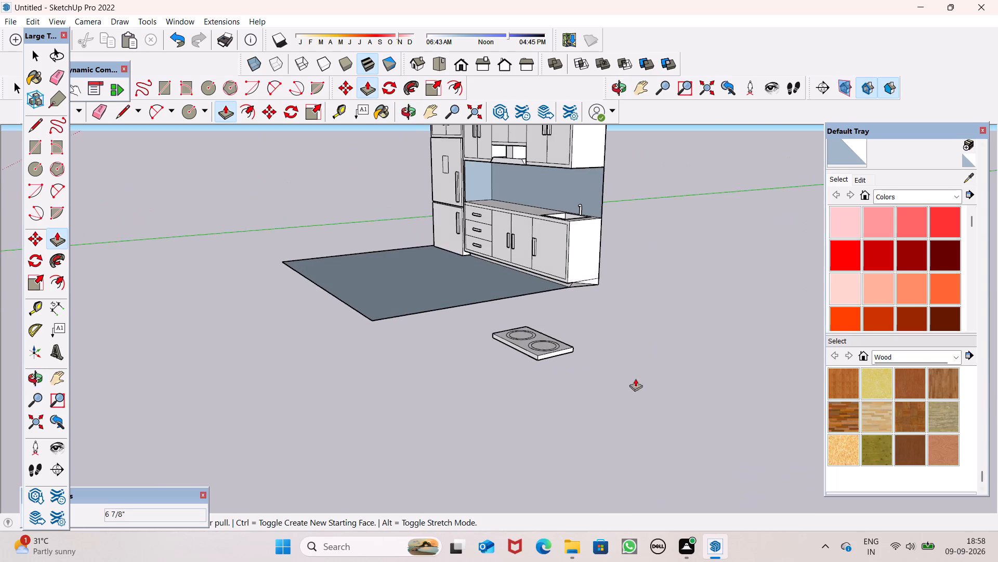
pyautogui.scroll(-3, 635, 378)
pyautogui.moveTo(607, 418); pyautogui.dragTo(716, 432, button='middle')
pyautogui.scroll(-1, 641, 367)
pyautogui.scroll(5, 641, 367)
pyautogui.moveTo(641, 367); pyautogui.dragTo(686, 406, button='middle')
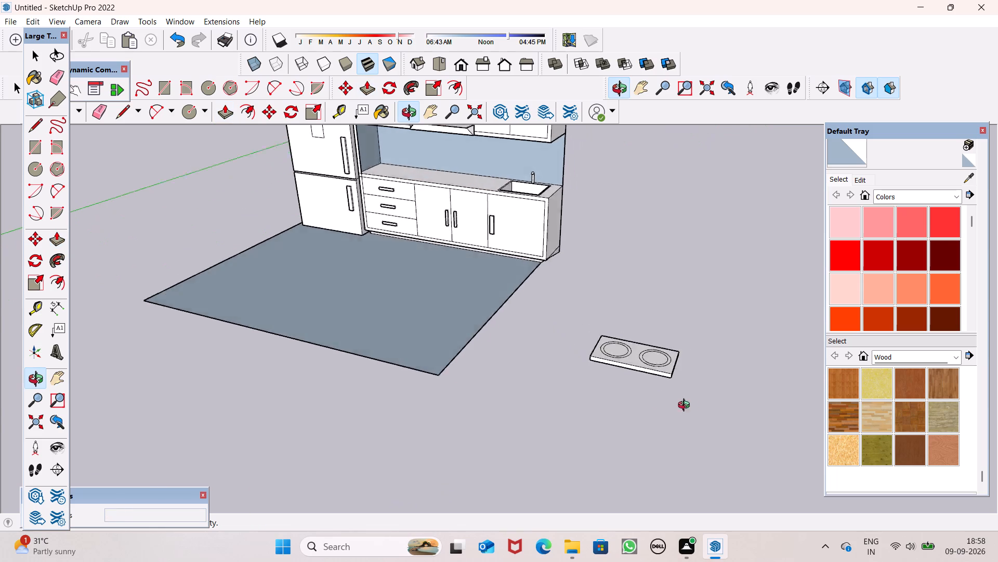
pyautogui.moveTo(686, 406); pyautogui.dragTo(749, 407, button='middle')
pyautogui.scroll(-4, 706, 368)
pyautogui.scroll(1, 706, 367)
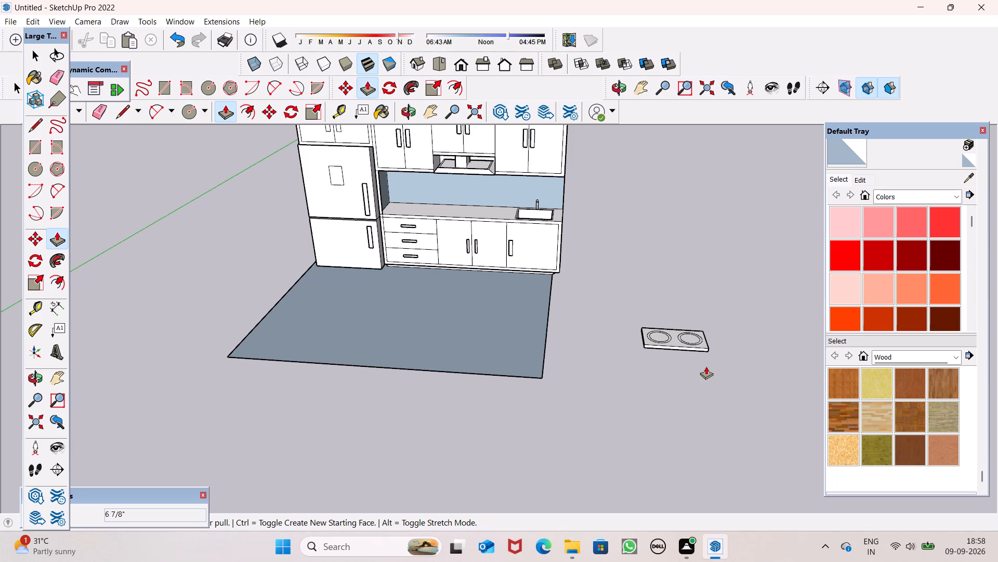
# Pull the ring-shaped faces of both burners up 1" from the slab's top.
pyautogui.scroll(6, 691, 328)
pyautogui.moveTo(694, 339); pyautogui.dragTo(713, 475, button='middle')
pyautogui.scroll(2, 603, 404)
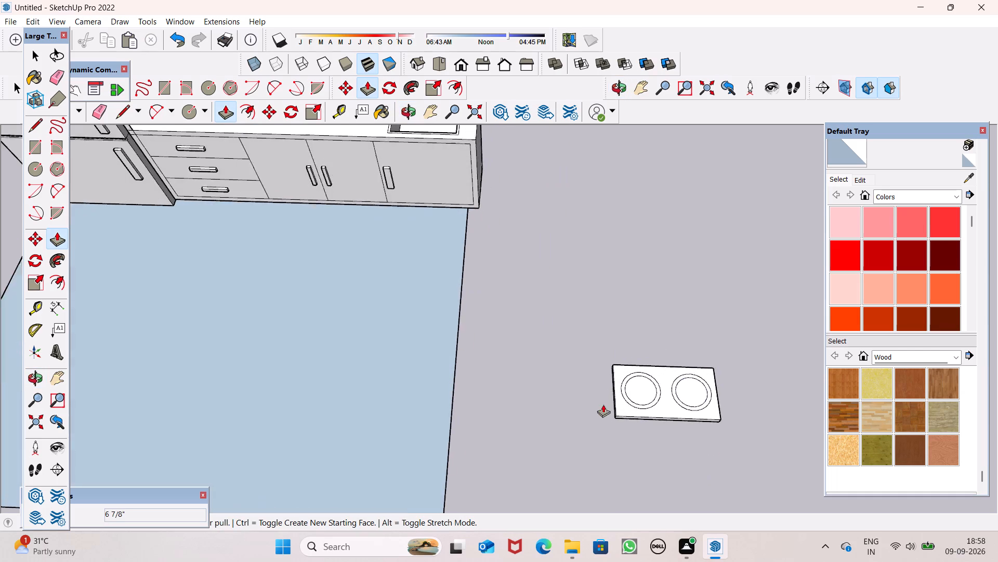
pyautogui.scroll(6, 603, 404)
pyautogui.scroll(7, 734, 369)
pyautogui.moveTo(650, 424); pyautogui.dragTo(638, 423)
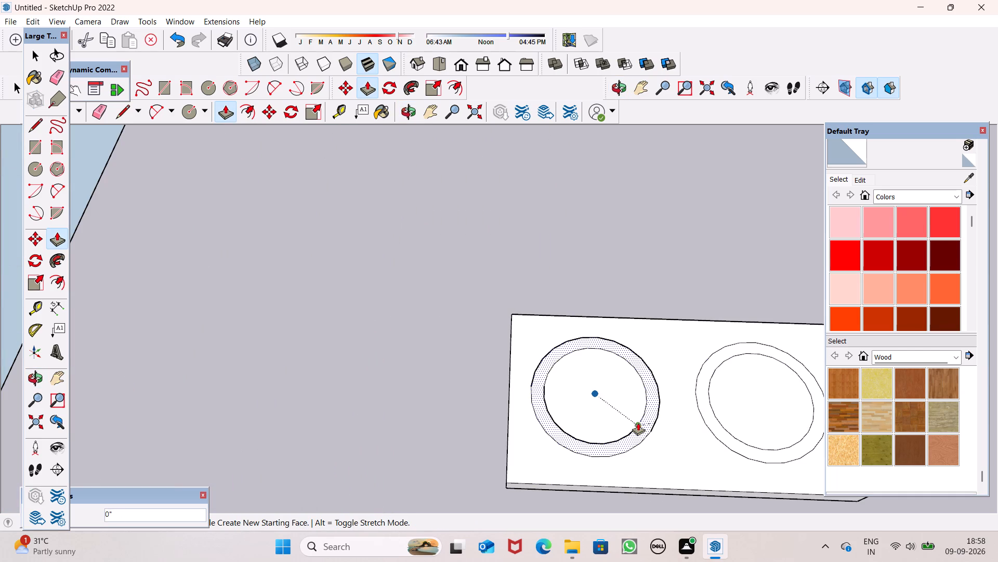
pyautogui.moveTo(638, 423); pyautogui.dragTo(652, 403)
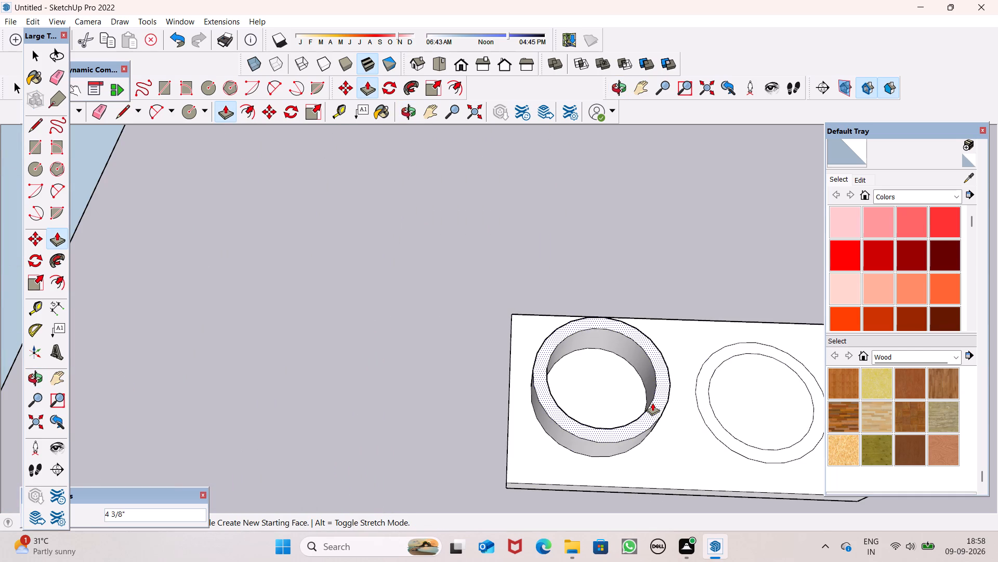
pyautogui.moveTo(652, 403); pyautogui.dragTo(654, 403)
pyautogui.press('1')
pyautogui.hotkey('shift', '"')
pyautogui.press('Return')
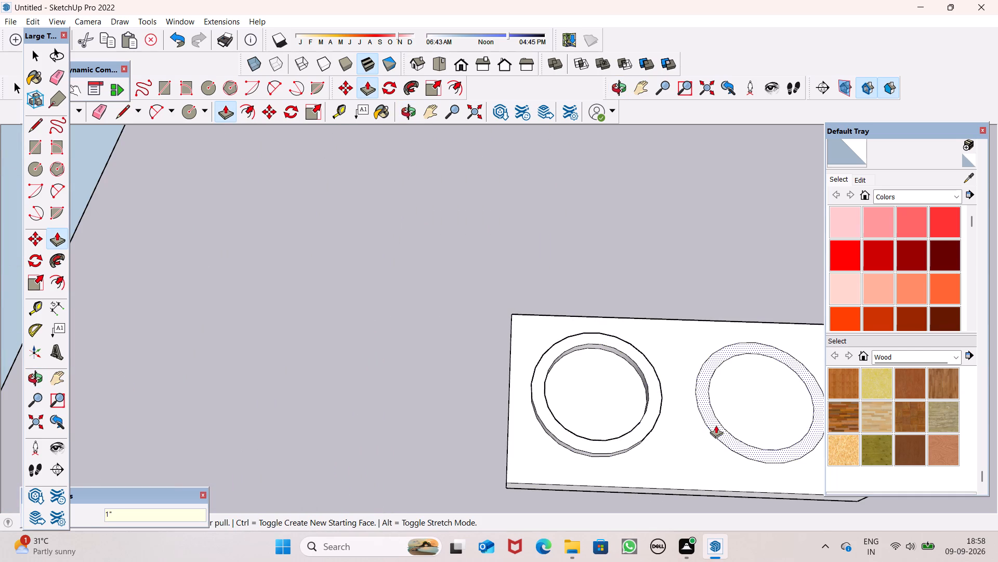
pyautogui.moveTo(716, 425); pyautogui.dragTo(652, 415)
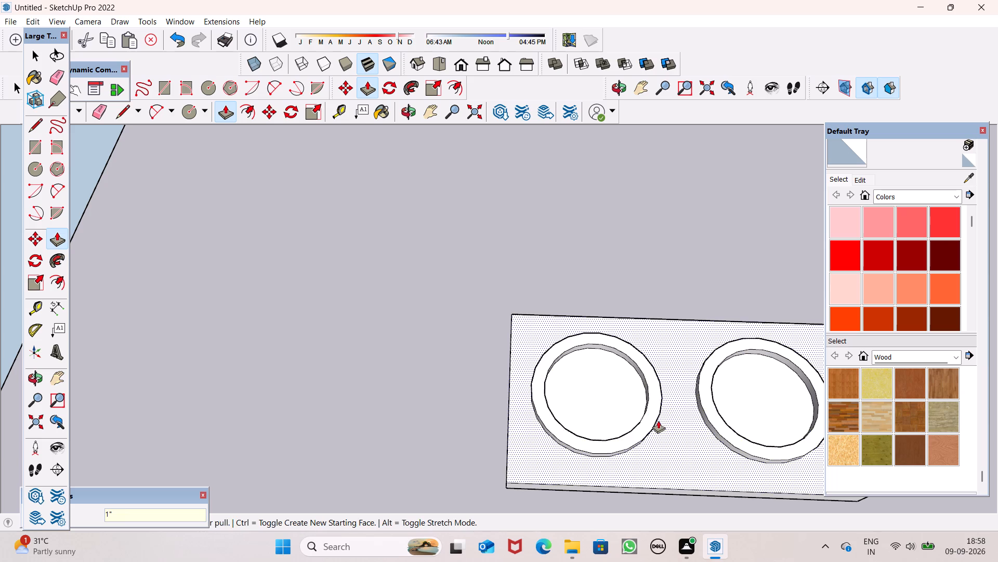
pyautogui.press('space')
# Select the whole hob slab with its two raised burner rings and make it a group.
pyautogui.scroll(-19, 649, 266)
pyautogui.moveTo(599, 310); pyautogui.dragTo(608, 334, button='middle')
pyautogui.scroll(-1, 607, 330)
pyautogui.moveTo(608, 334); pyautogui.dragTo(620, 226, button='middle')
pyautogui.scroll(1, 620, 226)
pyautogui.scroll(-3, 621, 248)
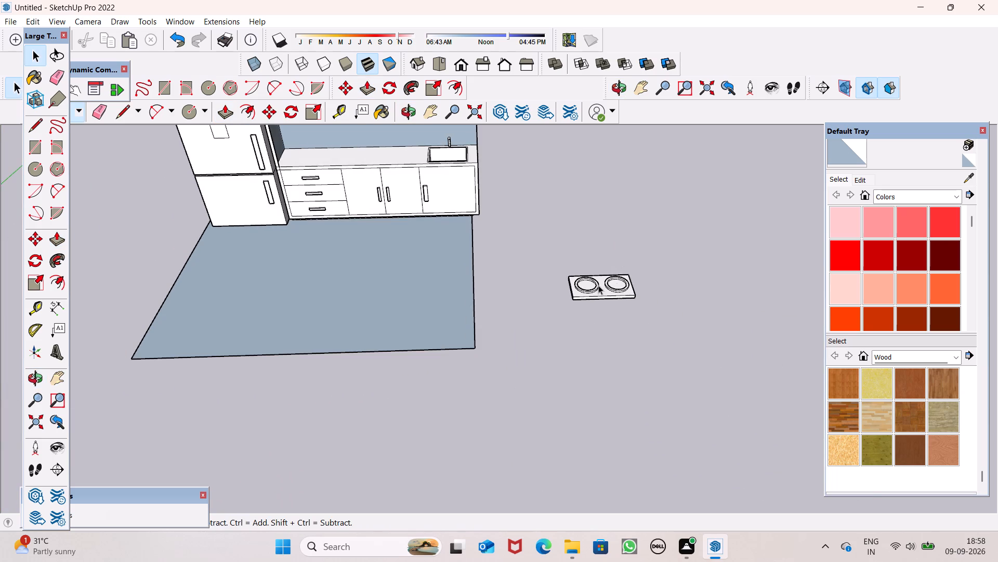
pyautogui.scroll(7, 590, 301)
pyautogui.moveTo(582, 301); pyautogui.dragTo(579, 273, button='middle')
pyautogui.scroll(1, 579, 273)
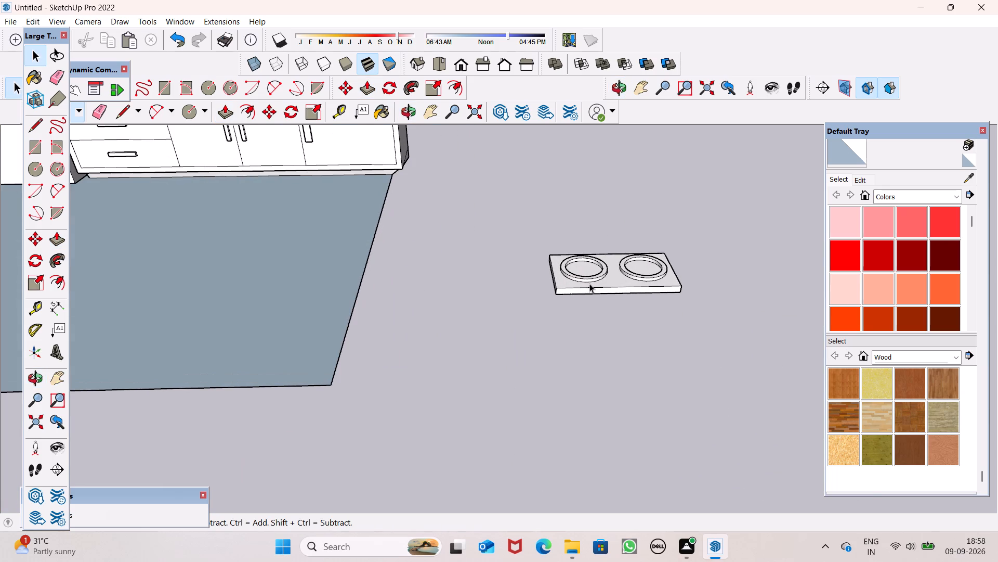
pyautogui.tripleClick(590, 284)
pyautogui.click(590, 287)
pyautogui.rightClick(590, 287)
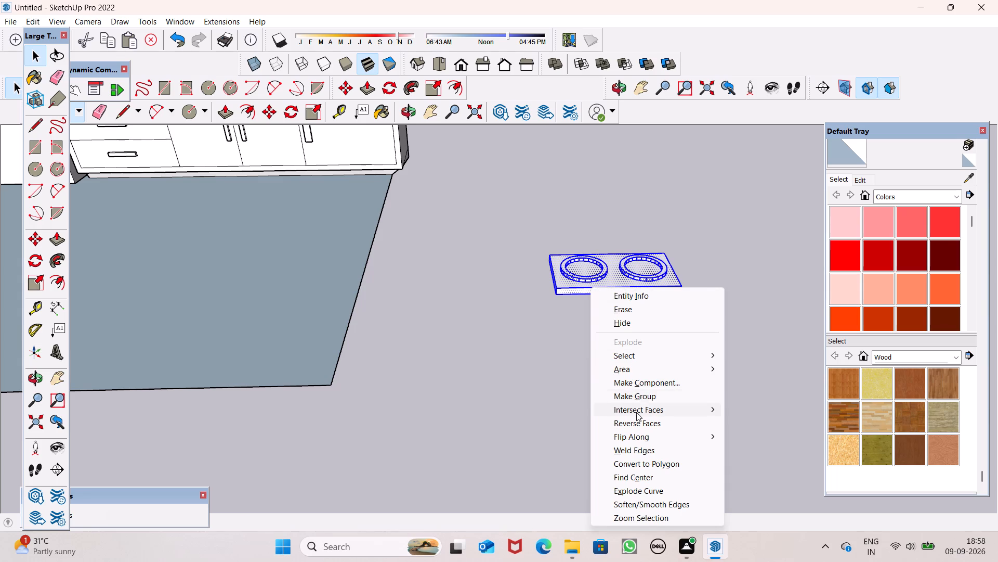
pyautogui.click(636, 399)
# Move the hob group about 13' 6 5/8" onto the countertop, beneath the hood and beside the sink.
pyautogui.scroll(-5, 671, 299)
pyautogui.press('m')
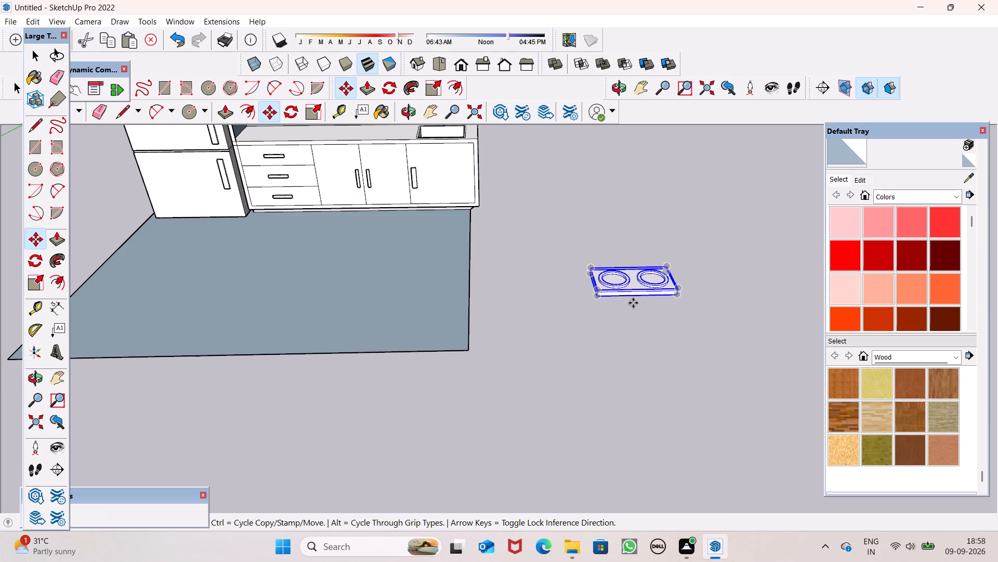
pyautogui.press('Return')
pyautogui.scroll(-5, 630, 306)
pyautogui.moveTo(607, 303); pyautogui.dragTo(391, 183)
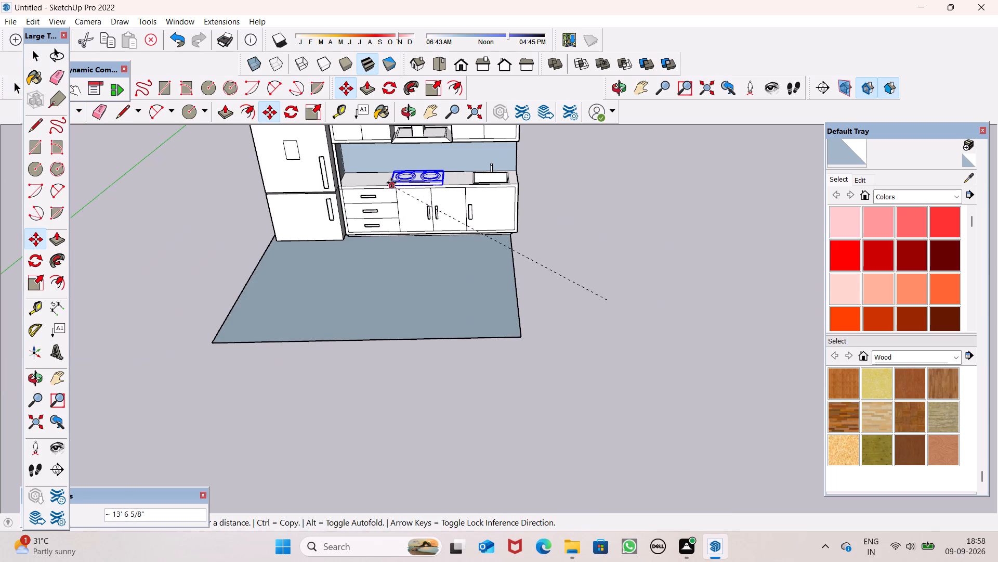
pyautogui.moveTo(391, 183); pyautogui.dragTo(394, 178)
# Move the hob across the countertop toward its front edge, clear of the back wall.
pyautogui.moveTo(419, 220); pyautogui.dragTo(457, 343, button='middle')
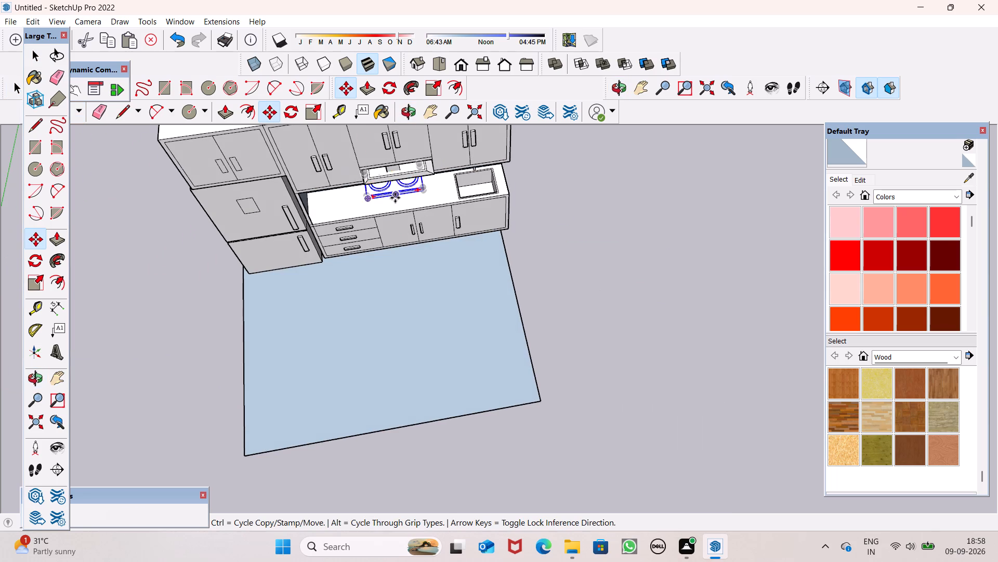
pyautogui.scroll(9, 395, 198)
pyautogui.scroll(7, 327, 201)
pyautogui.moveTo(326, 201); pyautogui.dragTo(328, 236)
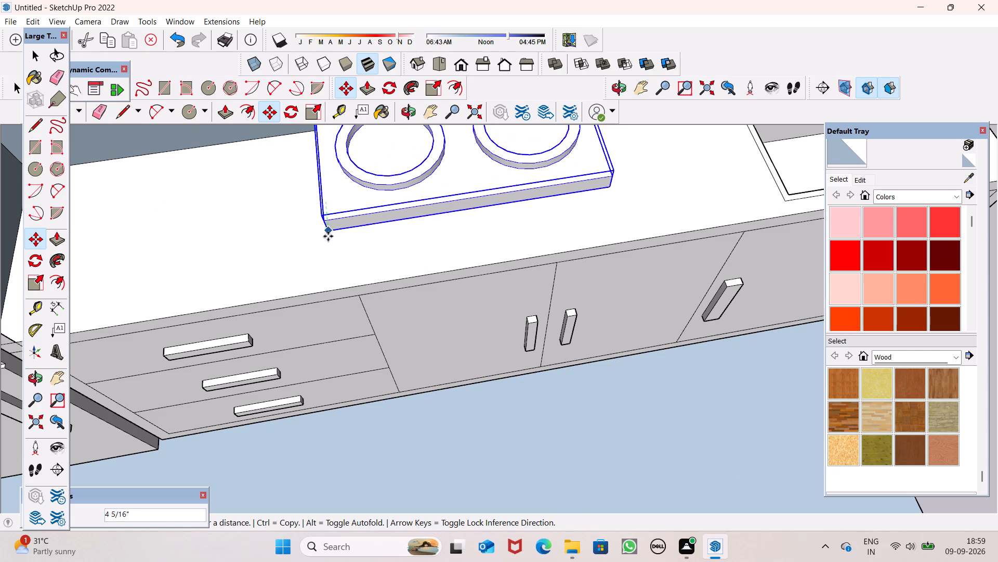
pyautogui.moveTo(328, 236); pyautogui.dragTo(323, 273)
# Shift the hob about 1 13/16" along the countertop toward the drawer side and deselect it.
pyautogui.moveTo(364, 275); pyautogui.dragTo(570, 210, button='middle')
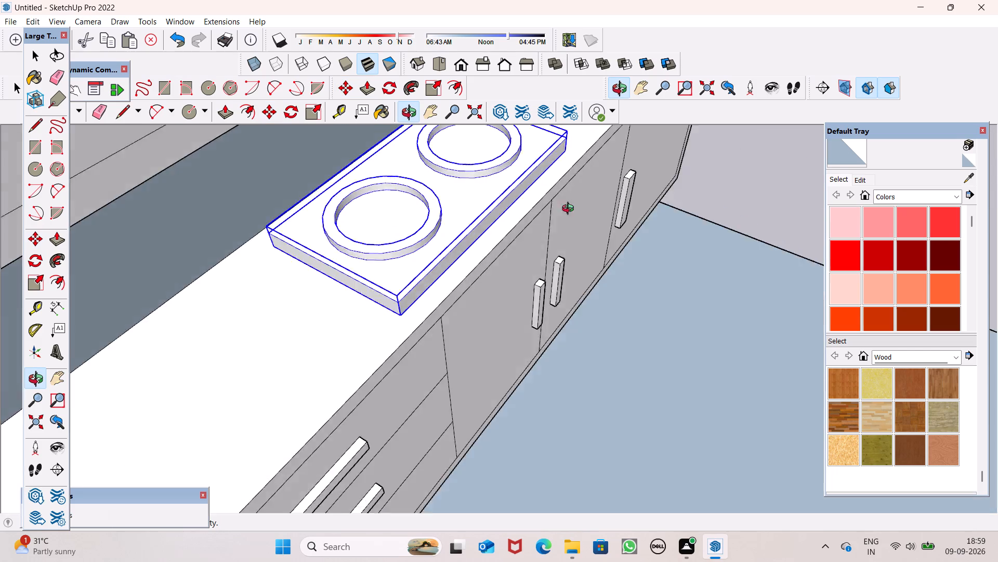
pyautogui.moveTo(570, 210); pyautogui.dragTo(616, 148, button='middle')
pyautogui.scroll(8, 432, 228)
pyautogui.moveTo(428, 243); pyautogui.dragTo(431, 189, button='middle')
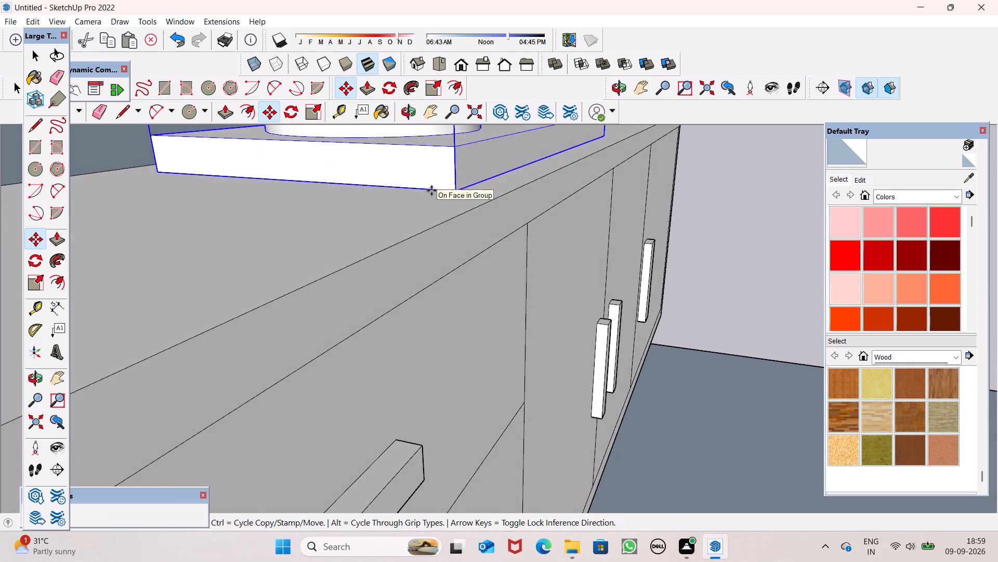
pyautogui.scroll(6, 431, 190)
pyautogui.moveTo(477, 190); pyautogui.dragTo(444, 201)
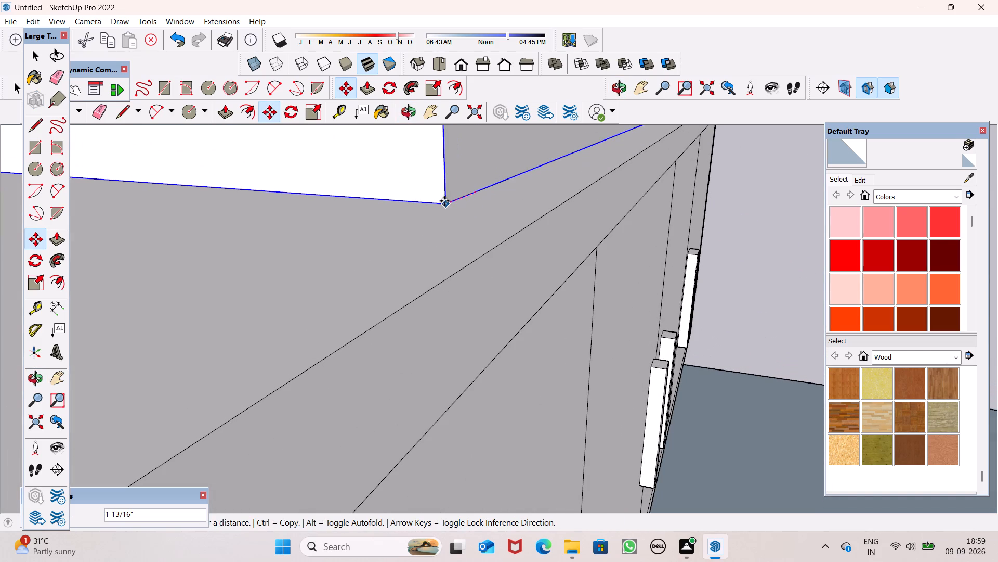
pyautogui.moveTo(444, 201); pyautogui.dragTo(443, 202)
pyautogui.moveTo(508, 228); pyautogui.dragTo(367, 283, button='middle')
pyautogui.scroll(-1, 497, 245)
pyautogui.scroll(-13, 376, 254)
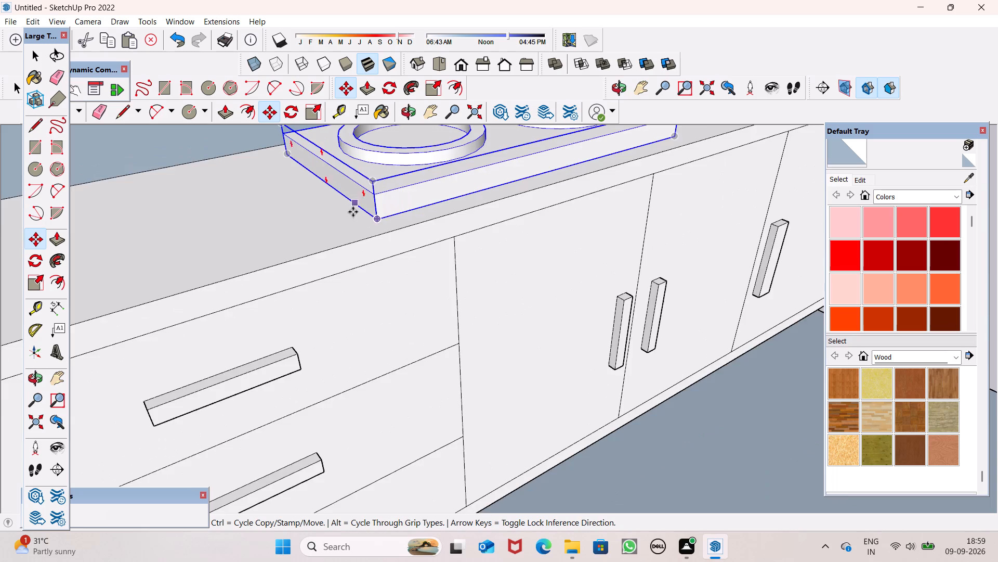
pyautogui.scroll(-9, 353, 212)
pyautogui.scroll(-6, 448, 248)
pyautogui.click(694, 253)
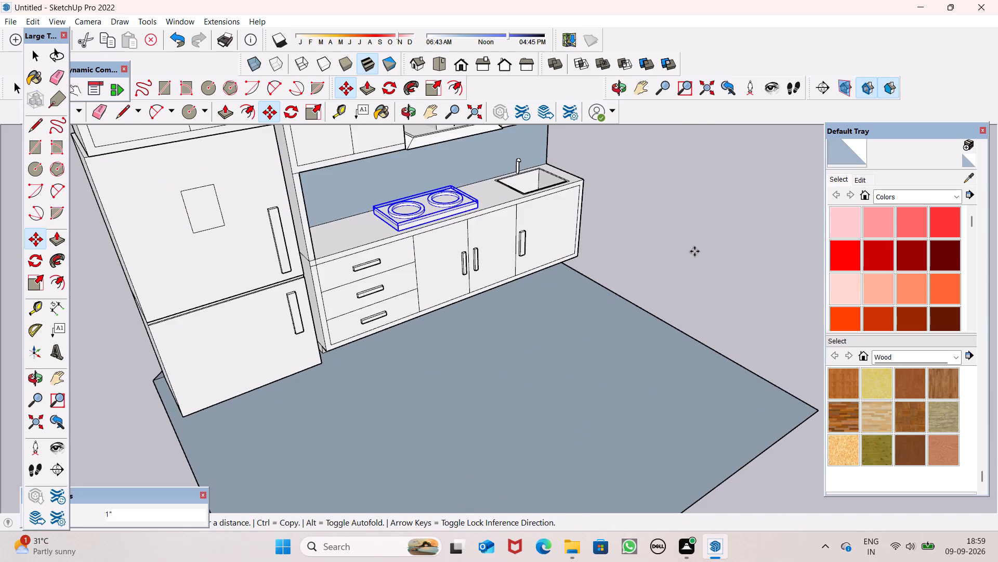
pyautogui.click(694, 251)
pyautogui.press('Return')
pyautogui.press('space')
pyautogui.click(693, 251)
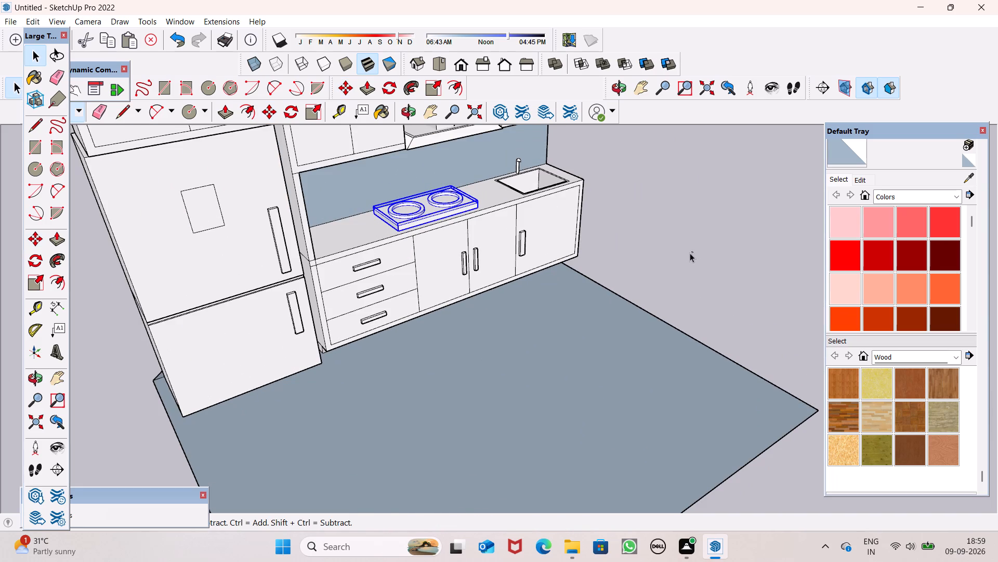
pyautogui.press('space')
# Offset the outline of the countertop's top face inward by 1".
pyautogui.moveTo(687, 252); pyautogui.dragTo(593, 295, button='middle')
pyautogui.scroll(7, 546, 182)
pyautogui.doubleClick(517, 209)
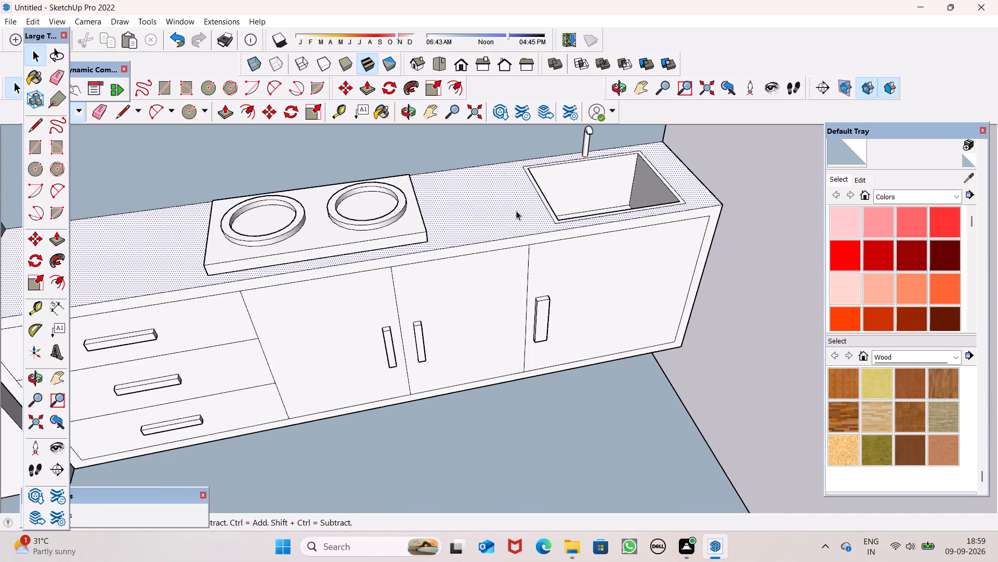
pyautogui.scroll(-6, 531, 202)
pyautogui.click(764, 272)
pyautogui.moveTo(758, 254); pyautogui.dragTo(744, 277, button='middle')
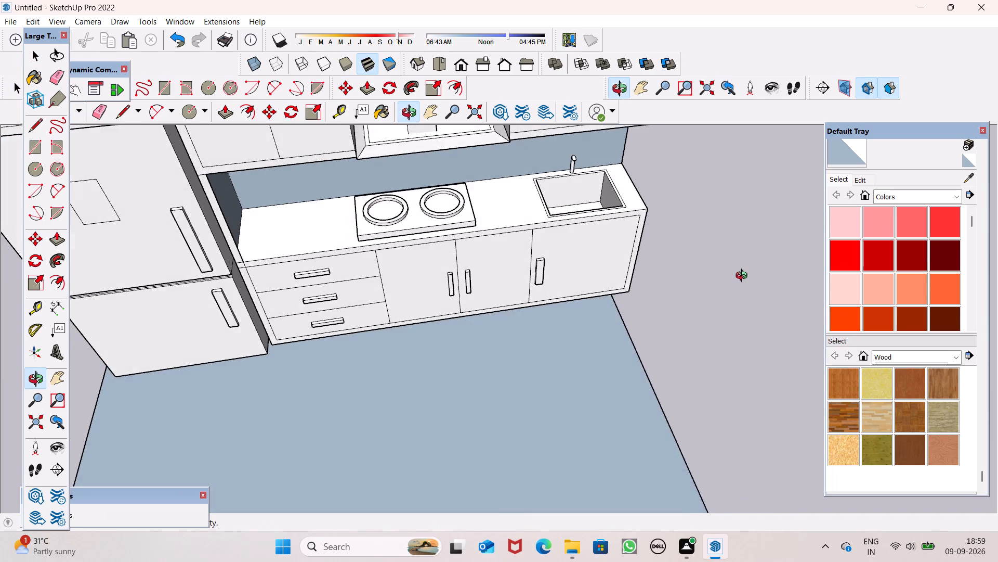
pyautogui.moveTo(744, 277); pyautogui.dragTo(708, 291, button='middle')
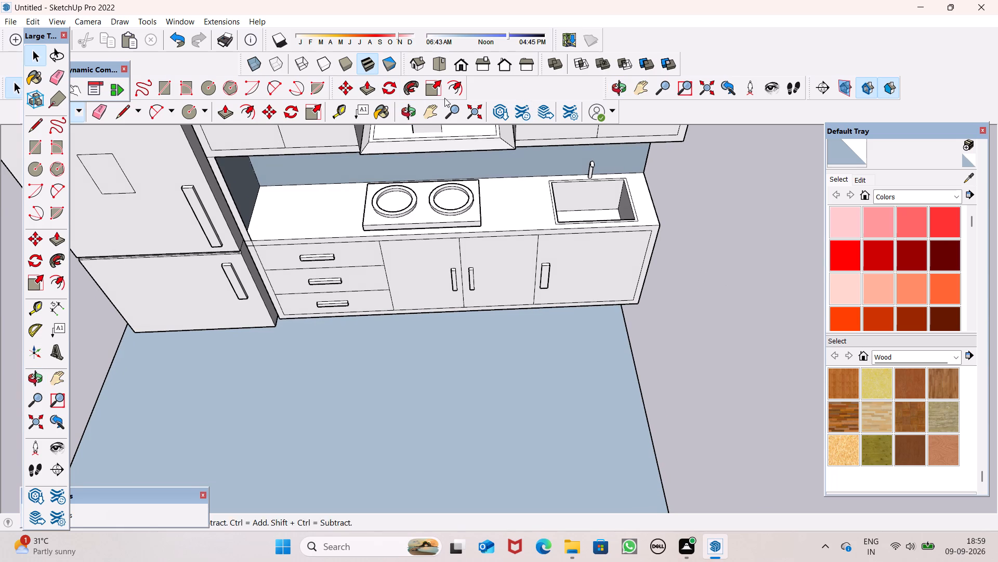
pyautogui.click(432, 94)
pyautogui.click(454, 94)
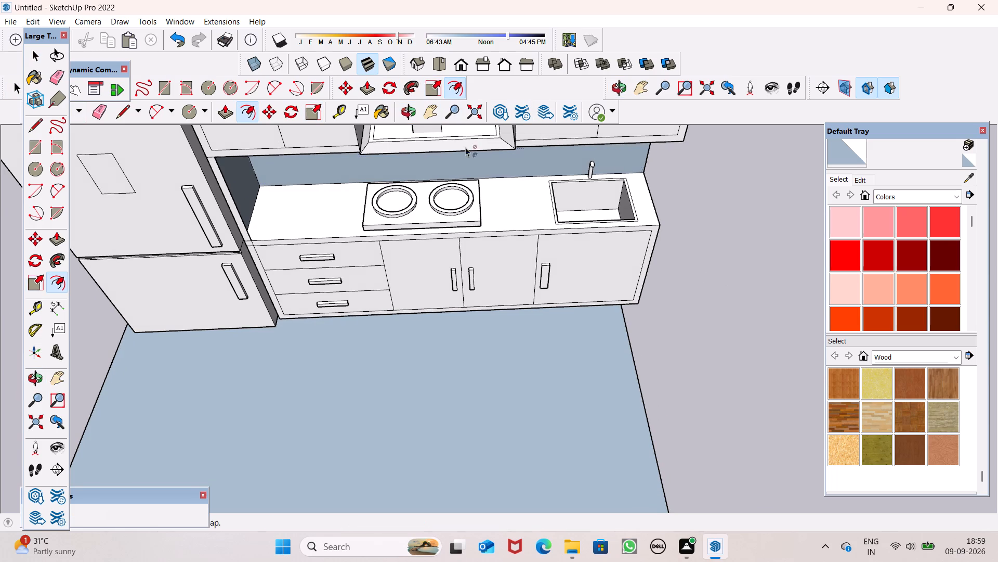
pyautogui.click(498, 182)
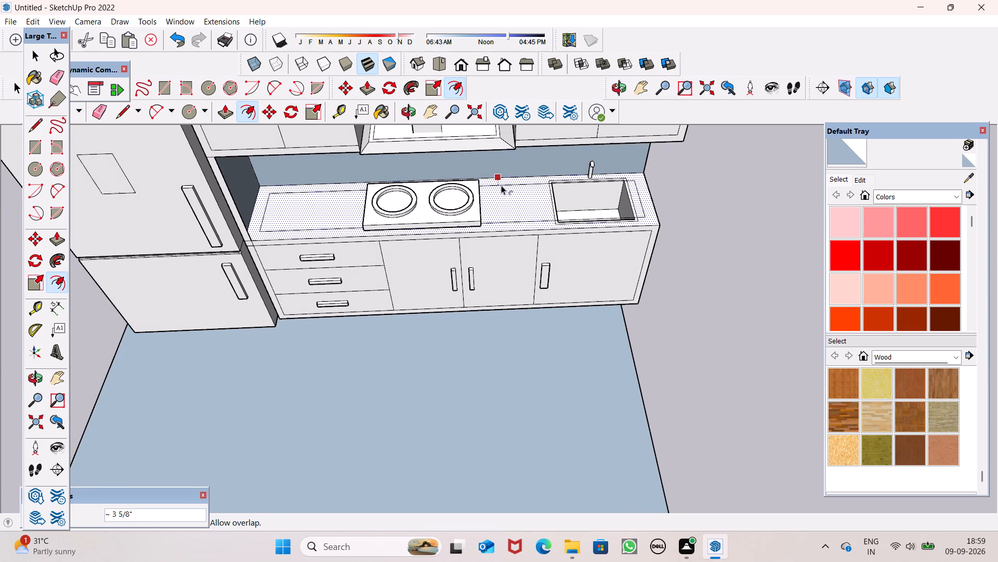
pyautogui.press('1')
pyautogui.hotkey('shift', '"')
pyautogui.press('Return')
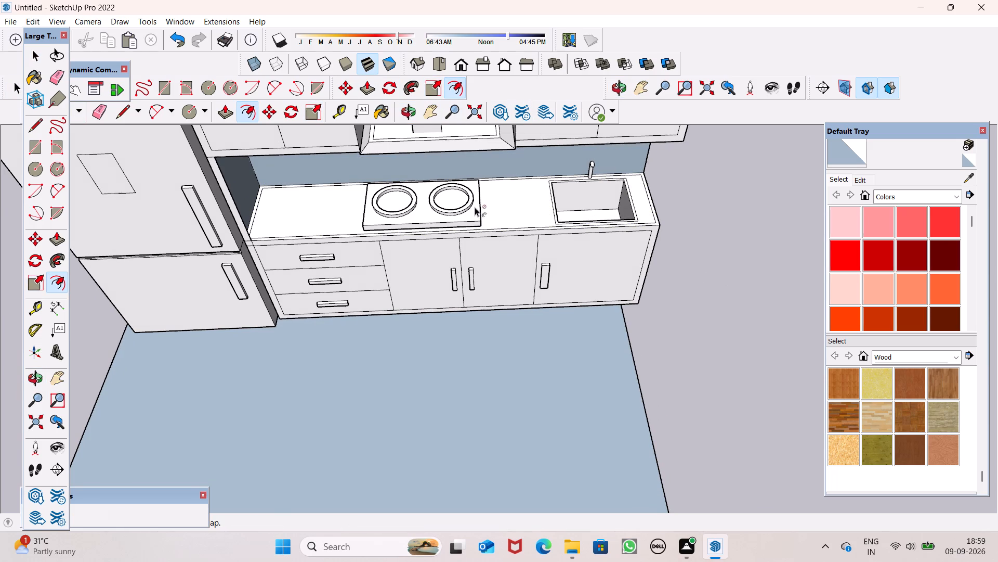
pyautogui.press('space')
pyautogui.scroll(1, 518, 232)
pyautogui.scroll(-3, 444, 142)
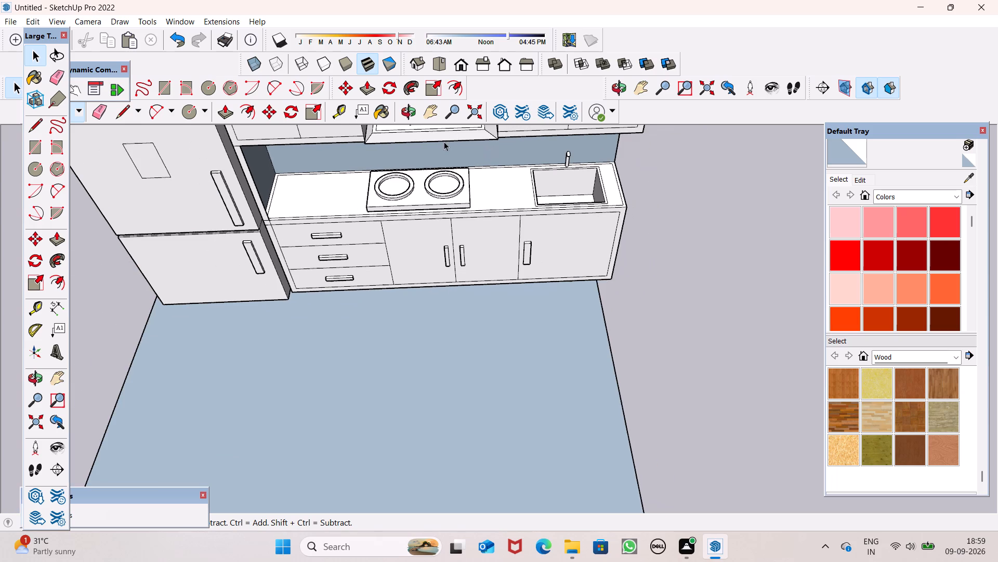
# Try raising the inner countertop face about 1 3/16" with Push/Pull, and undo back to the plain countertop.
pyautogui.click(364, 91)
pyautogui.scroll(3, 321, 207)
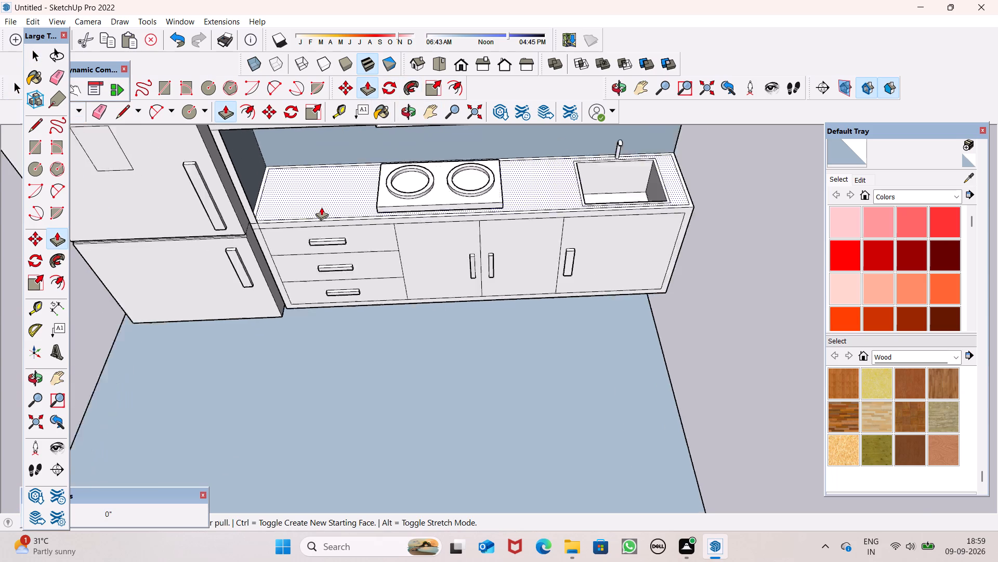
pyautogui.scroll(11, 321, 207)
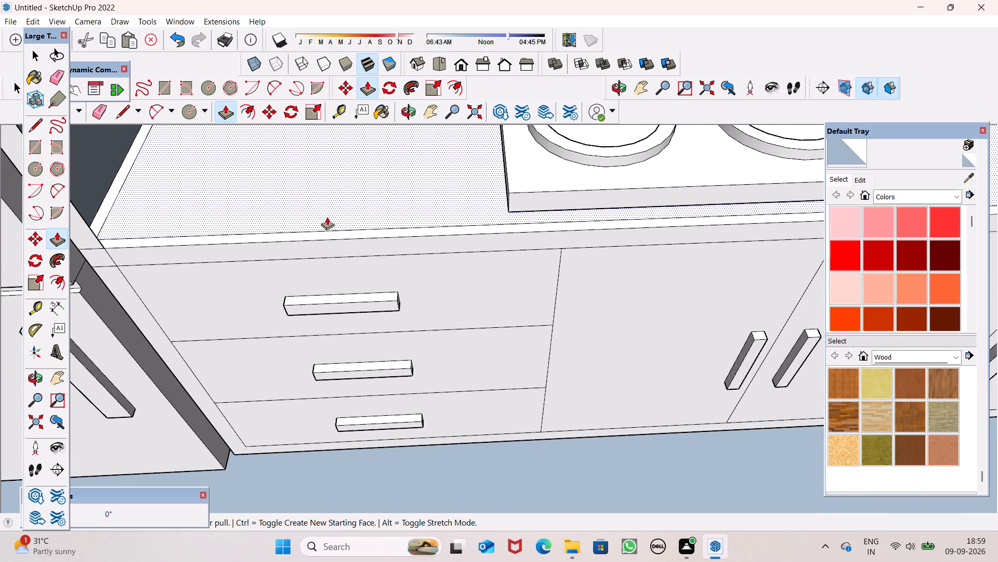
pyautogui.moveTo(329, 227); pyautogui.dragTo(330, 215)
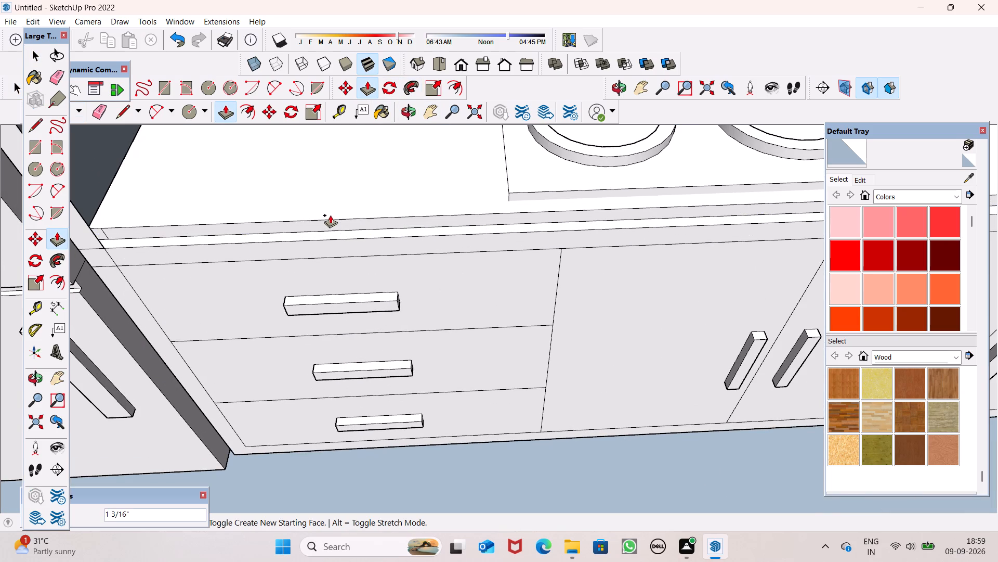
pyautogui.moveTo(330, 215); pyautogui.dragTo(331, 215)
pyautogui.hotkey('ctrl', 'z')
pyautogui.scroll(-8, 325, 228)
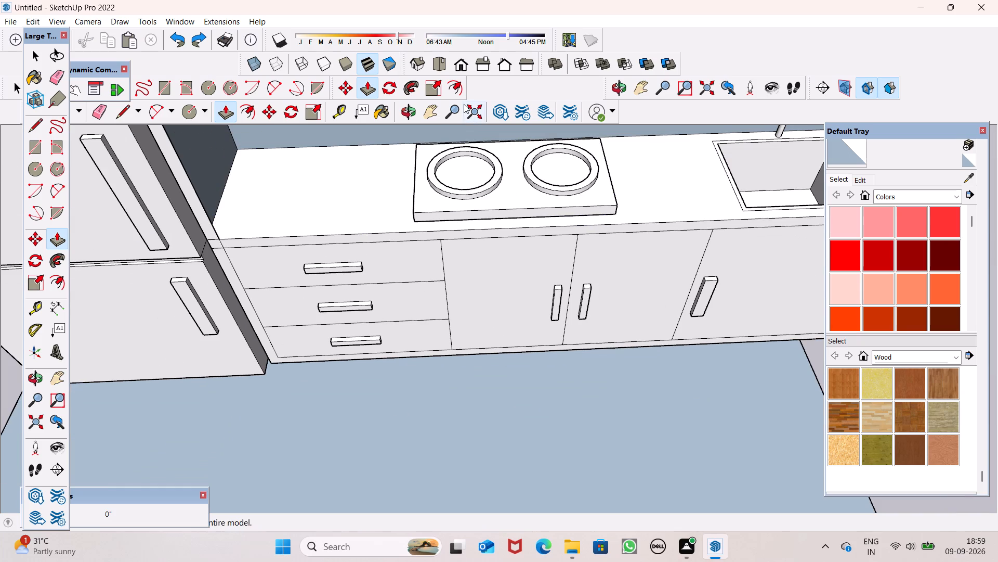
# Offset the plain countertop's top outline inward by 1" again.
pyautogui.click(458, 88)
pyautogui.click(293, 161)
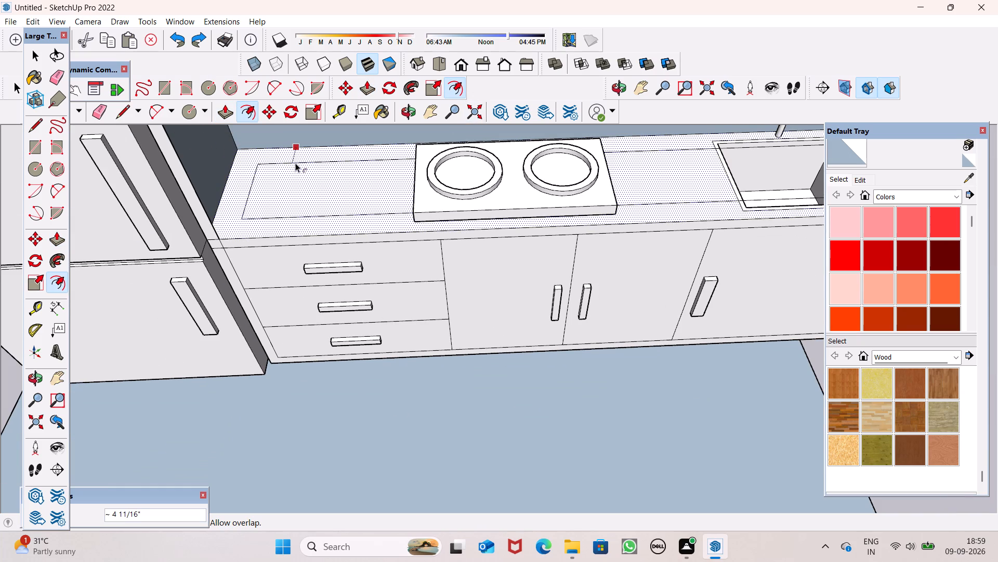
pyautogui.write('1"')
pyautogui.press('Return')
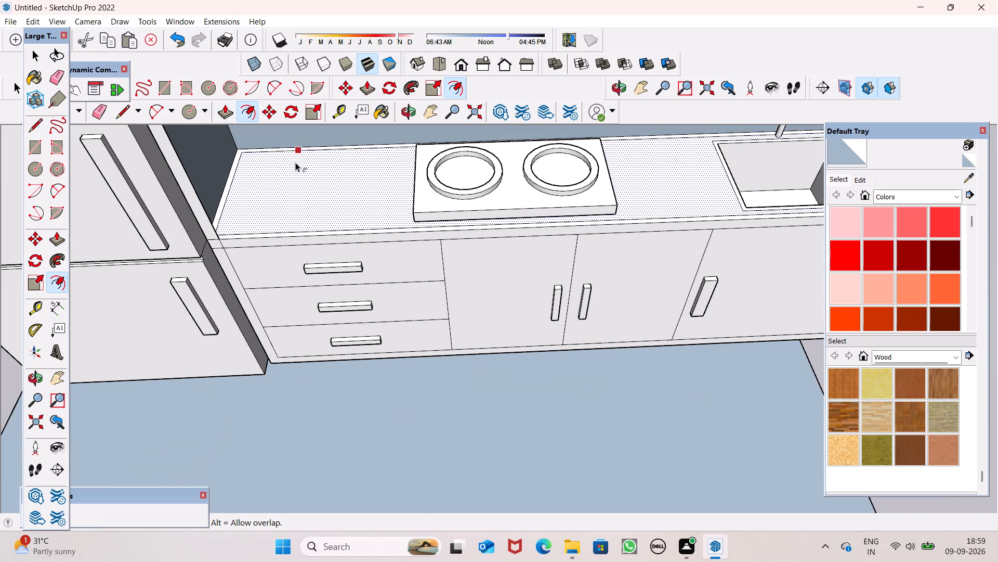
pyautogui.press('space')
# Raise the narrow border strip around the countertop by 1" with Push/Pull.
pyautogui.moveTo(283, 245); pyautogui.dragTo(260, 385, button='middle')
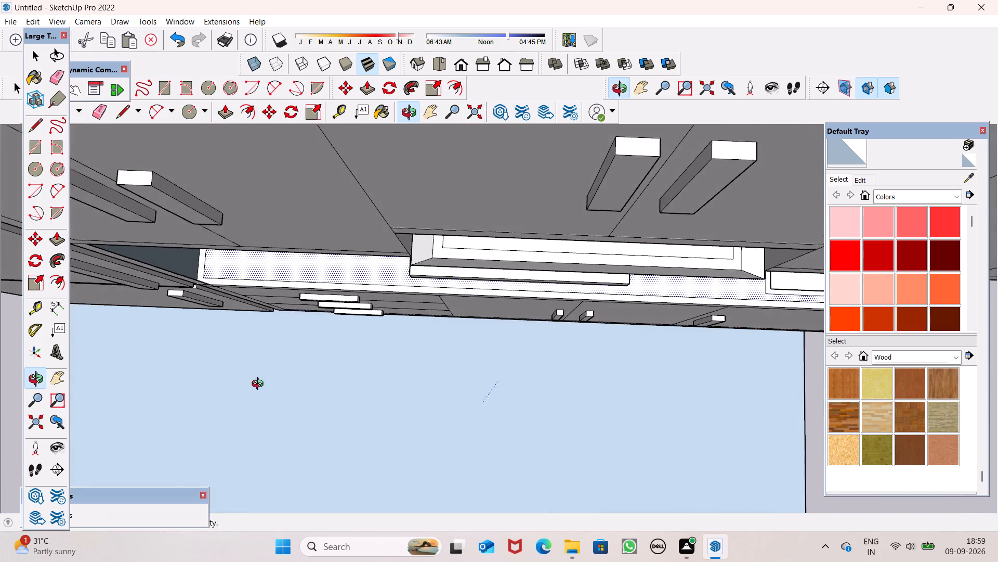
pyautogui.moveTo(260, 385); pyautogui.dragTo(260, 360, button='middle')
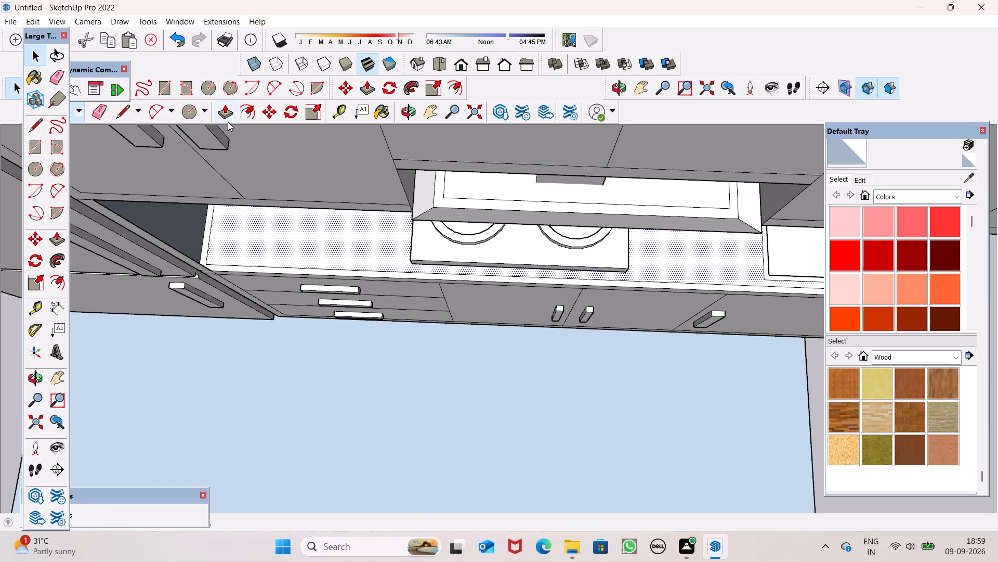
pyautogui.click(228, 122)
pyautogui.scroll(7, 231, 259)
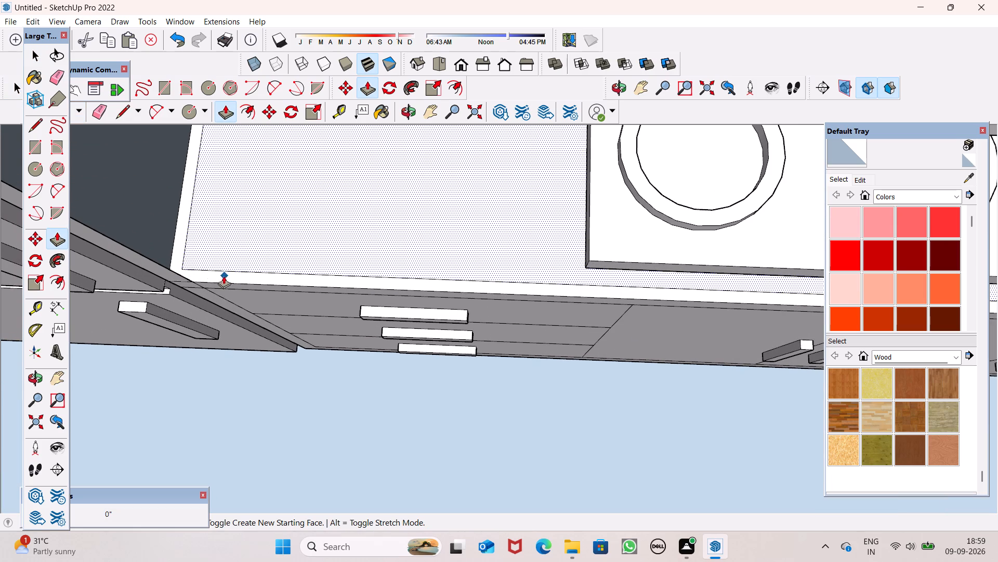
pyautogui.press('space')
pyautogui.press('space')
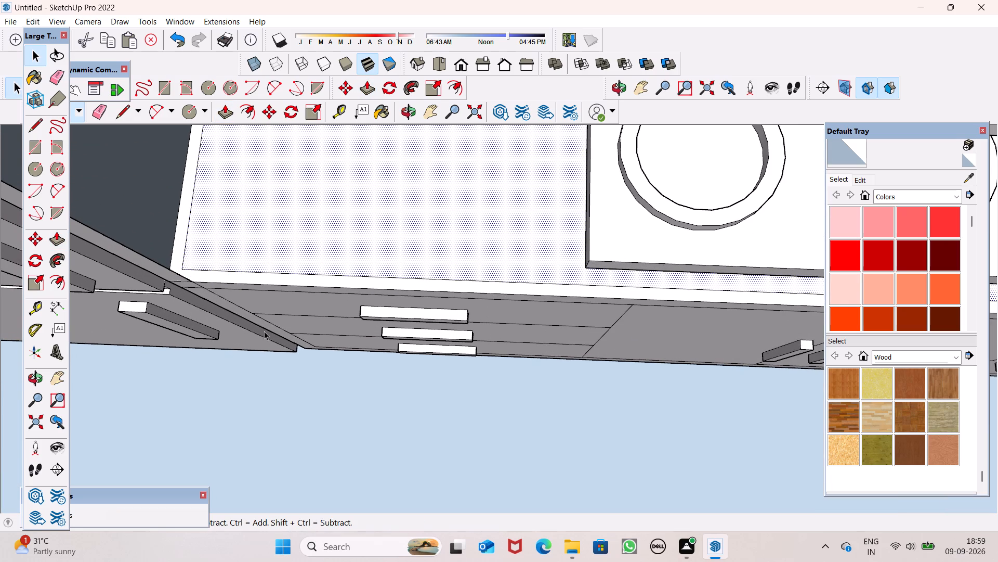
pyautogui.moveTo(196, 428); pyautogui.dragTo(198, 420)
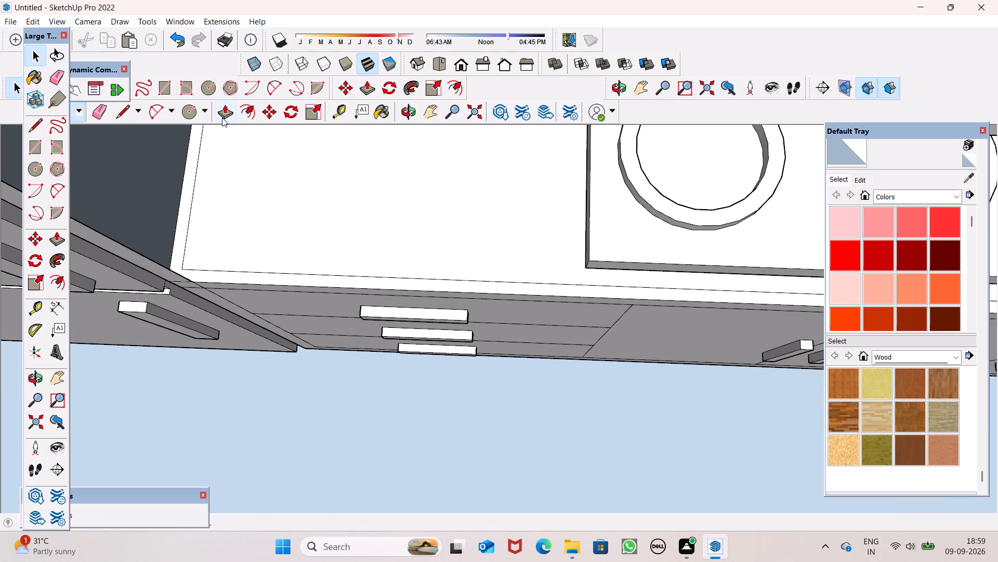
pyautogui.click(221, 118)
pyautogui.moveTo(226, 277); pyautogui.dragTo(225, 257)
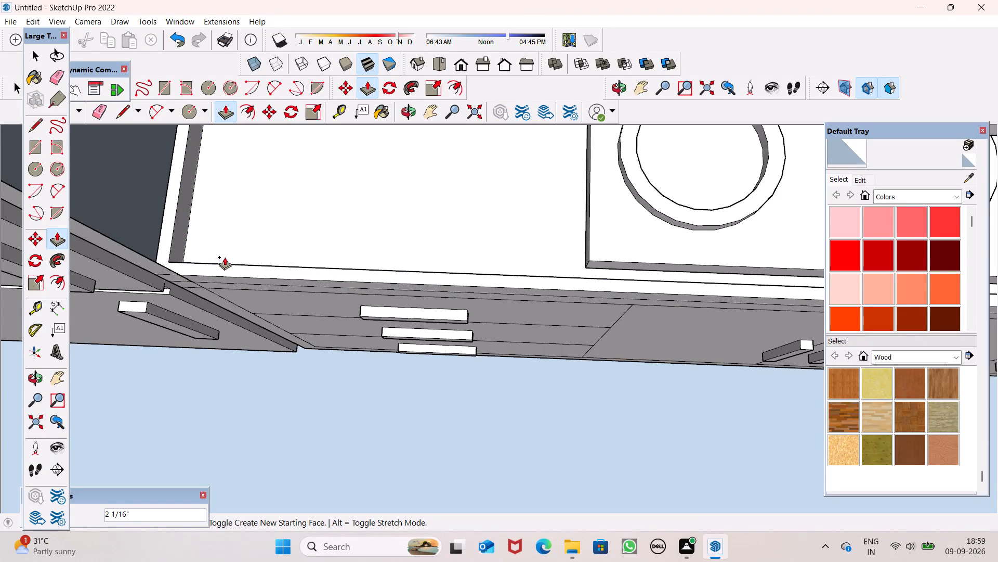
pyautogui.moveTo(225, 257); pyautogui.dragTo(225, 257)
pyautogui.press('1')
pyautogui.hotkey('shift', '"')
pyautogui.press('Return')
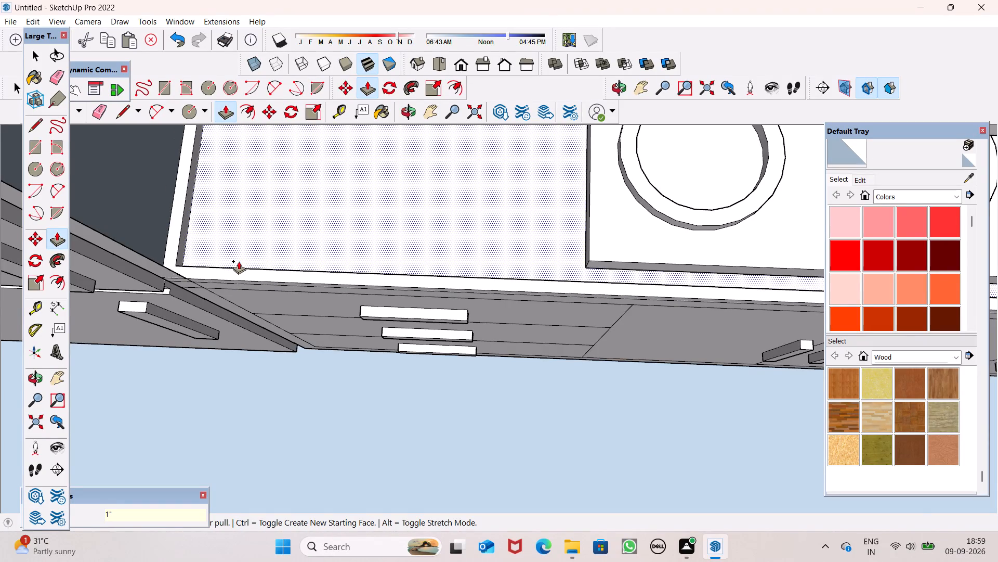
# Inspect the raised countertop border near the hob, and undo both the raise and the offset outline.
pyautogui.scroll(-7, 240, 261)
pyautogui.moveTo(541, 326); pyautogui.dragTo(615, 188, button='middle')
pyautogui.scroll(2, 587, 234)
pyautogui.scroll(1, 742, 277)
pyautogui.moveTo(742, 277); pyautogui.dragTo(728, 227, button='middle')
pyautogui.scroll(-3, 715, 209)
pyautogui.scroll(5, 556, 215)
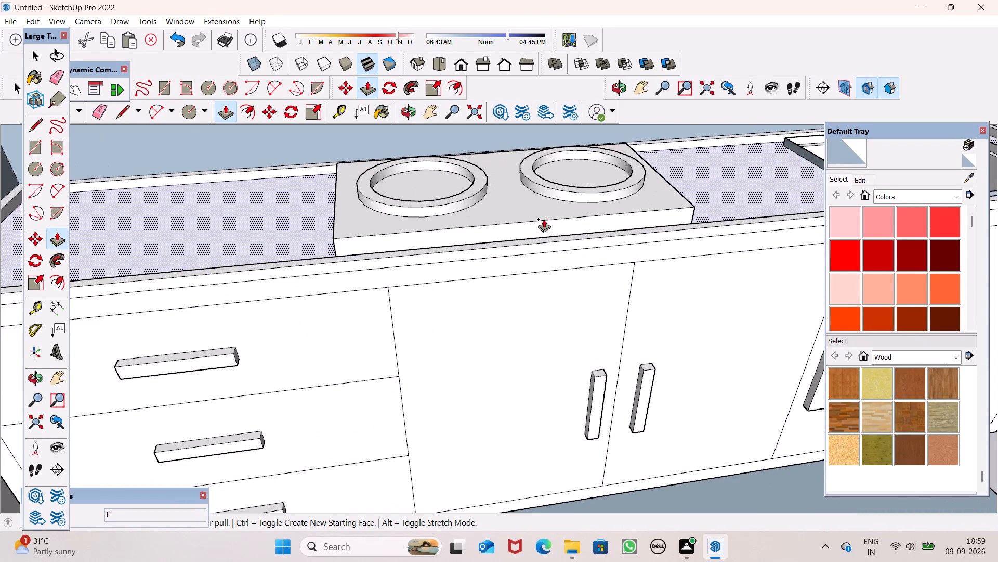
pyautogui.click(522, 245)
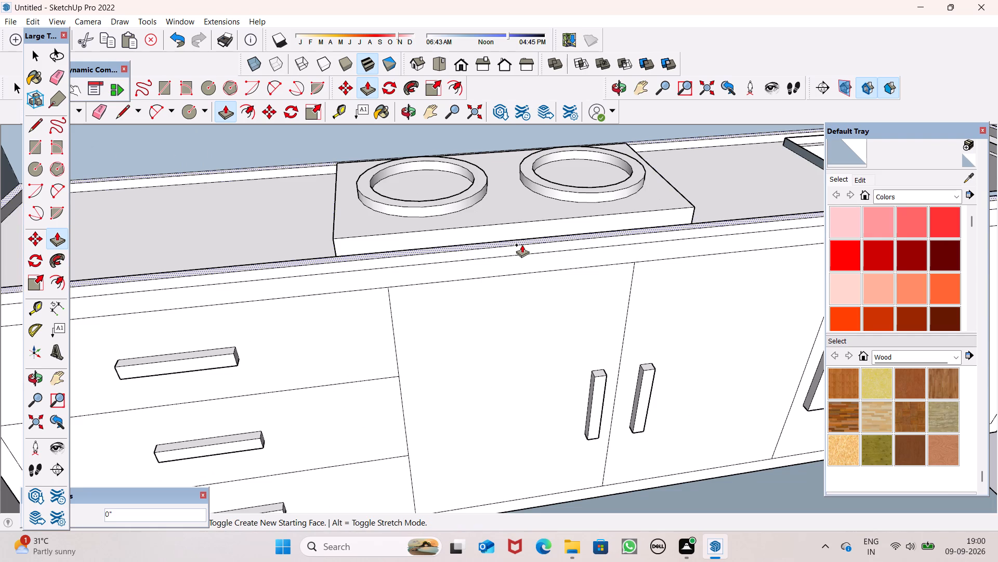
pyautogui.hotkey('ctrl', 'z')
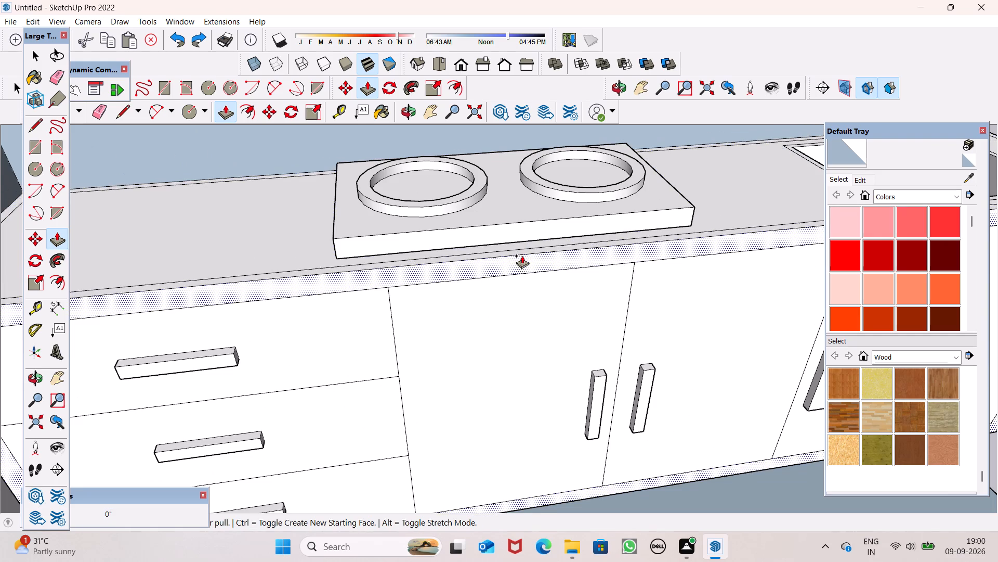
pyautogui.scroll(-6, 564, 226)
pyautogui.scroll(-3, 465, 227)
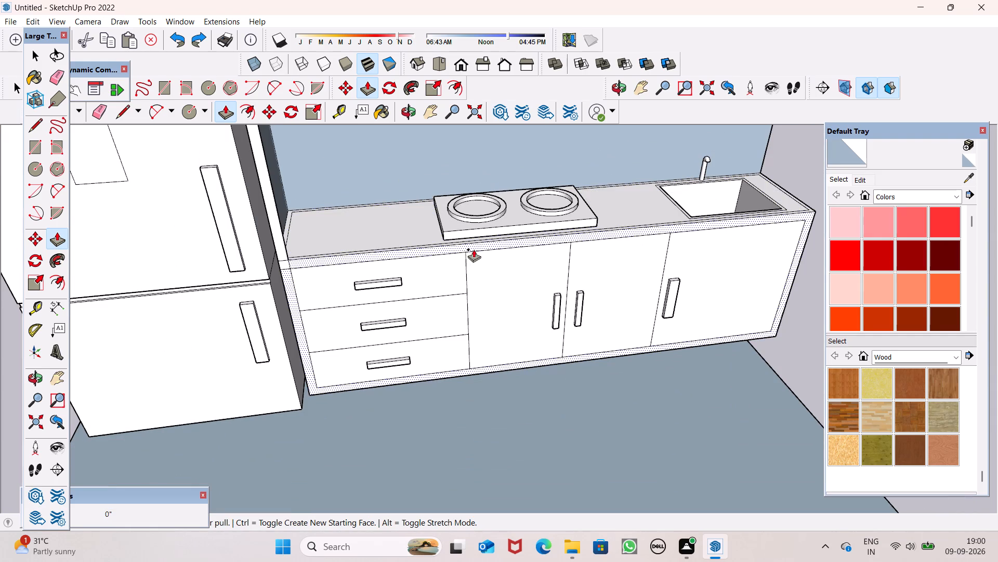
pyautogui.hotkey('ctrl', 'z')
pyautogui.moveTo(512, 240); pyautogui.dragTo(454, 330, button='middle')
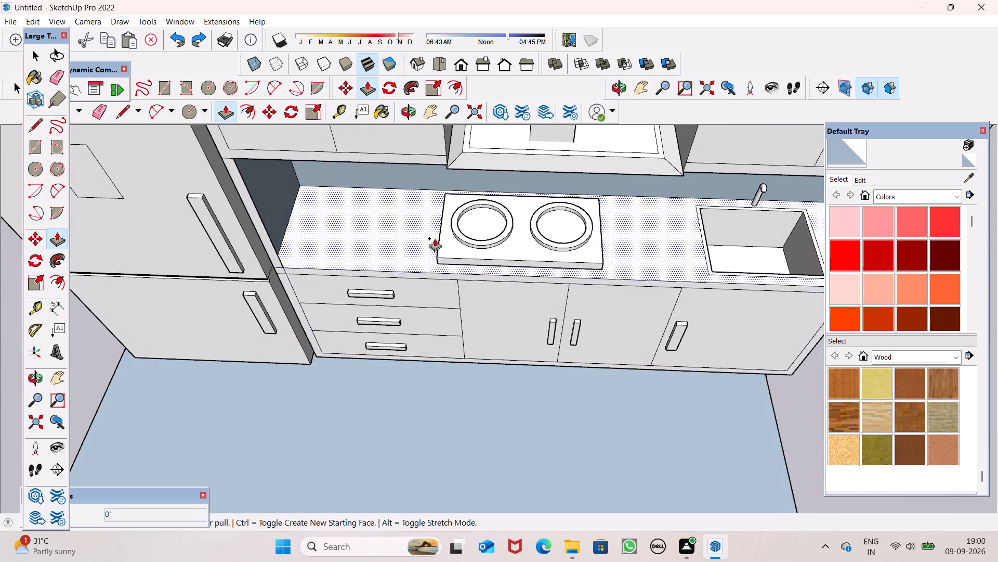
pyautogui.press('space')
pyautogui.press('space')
# Examine the whole kitchen from above and from the front, including cabinets, refrigerator, hood, hob and sink.
pyautogui.scroll(-8, 449, 229)
pyautogui.moveTo(500, 257); pyautogui.dragTo(543, 191, button='middle')
pyautogui.scroll(-5, 544, 217)
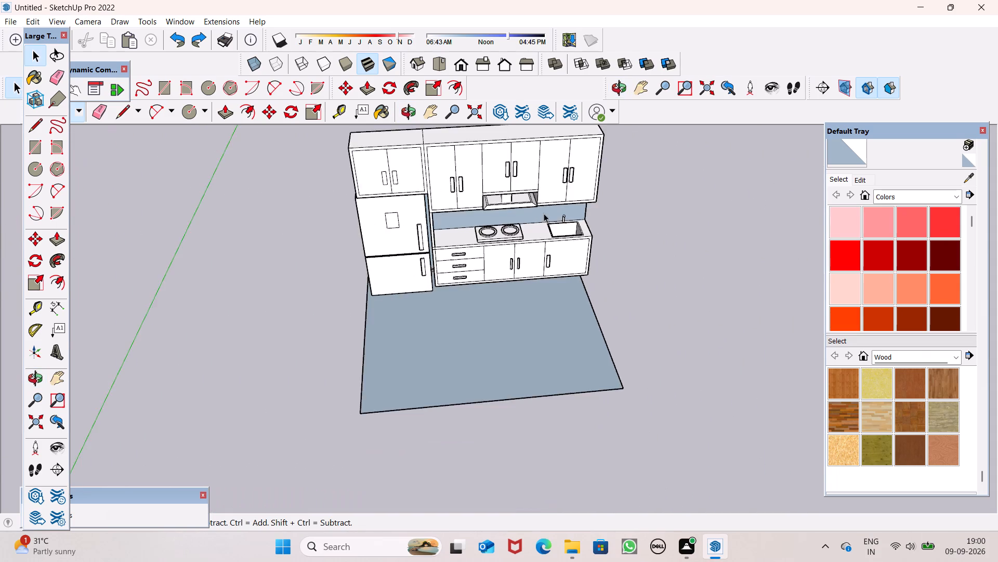
pyautogui.scroll(-6, 544, 213)
pyautogui.moveTo(573, 229); pyautogui.dragTo(570, 151, button='middle')
pyautogui.scroll(8, 571, 209)
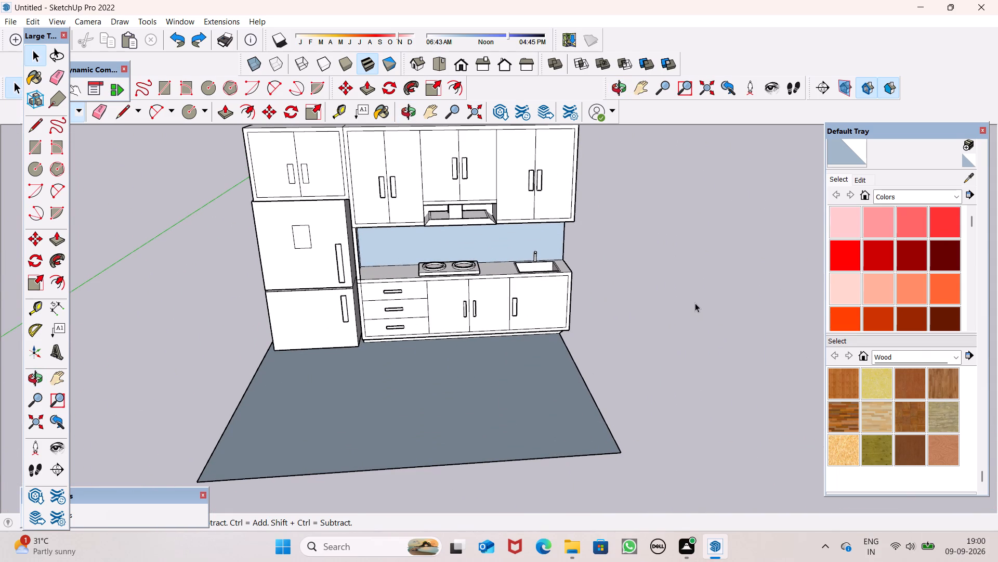
pyautogui.scroll(2, 695, 303)
pyautogui.scroll(-4, 695, 302)
pyautogui.moveTo(638, 302); pyautogui.dragTo(582, 414, button='middle')
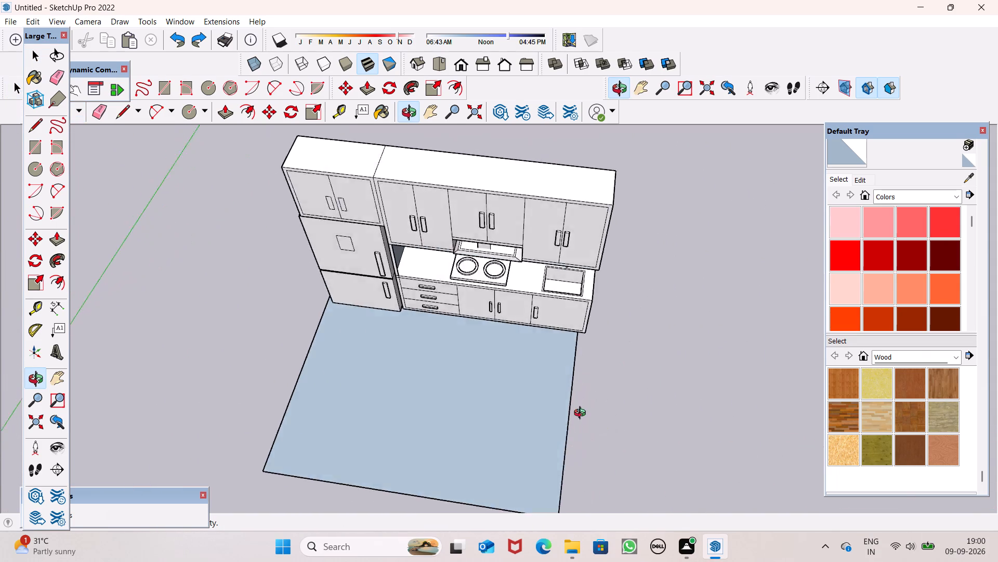
pyautogui.moveTo(582, 414); pyautogui.dragTo(630, 331, button='middle')
pyautogui.scroll(3, 411, 278)
pyautogui.moveTo(404, 288); pyautogui.dragTo(425, 227, button='middle')
pyautogui.scroll(-1, 441, 273)
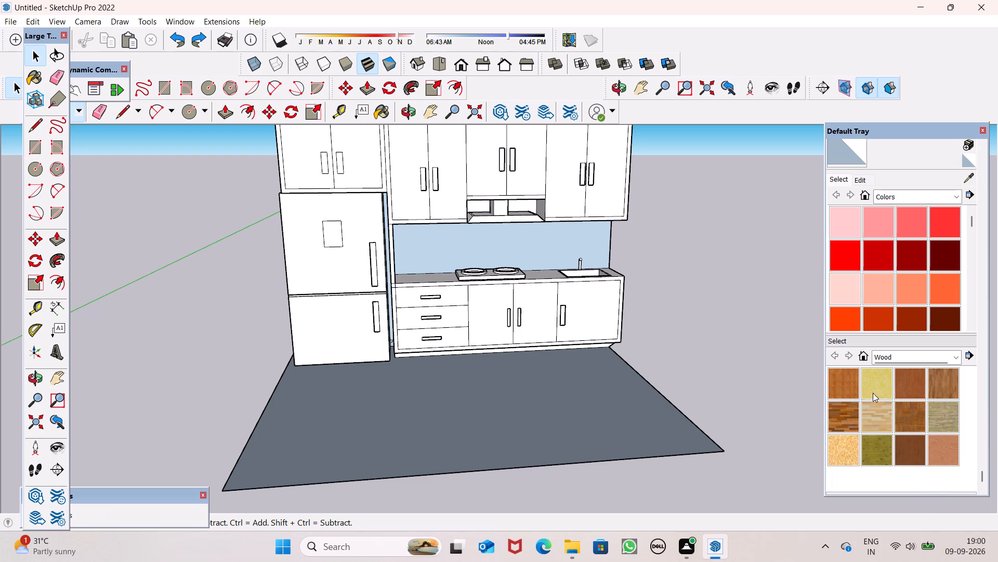
# Choose the Wood Cherry Original material and paint the front of the recessed toe kick beneath the base cabinets.
pyautogui.click(946, 386)
pyautogui.click(904, 406)
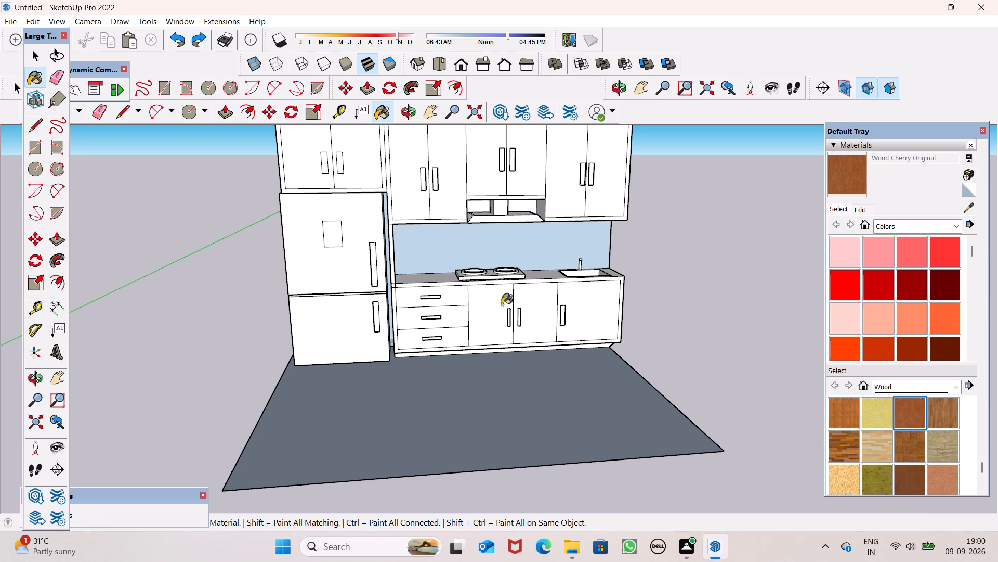
pyautogui.moveTo(574, 359); pyautogui.dragTo(557, 294, button='middle')
pyautogui.scroll(9, 626, 402)
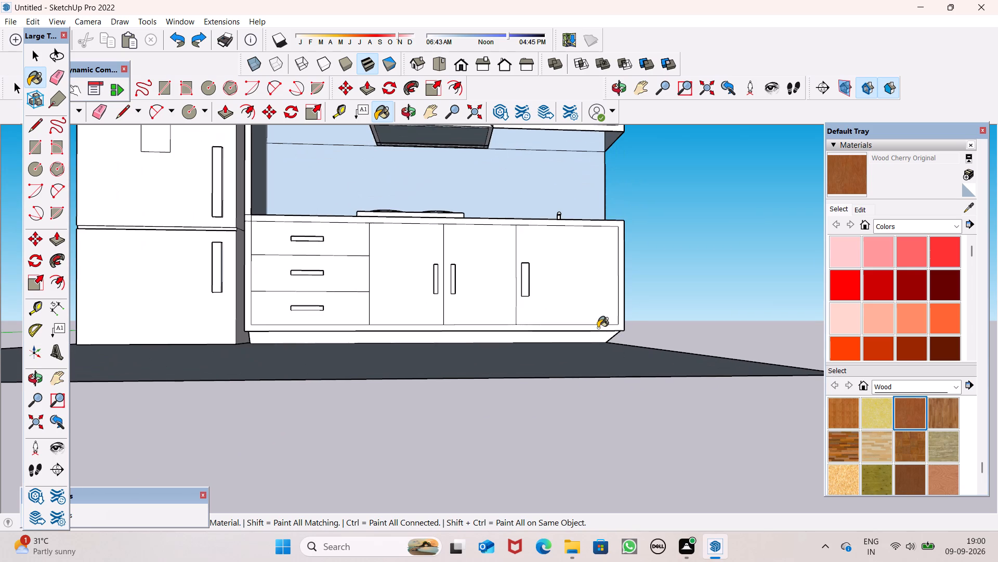
pyautogui.click(596, 339)
# Paint the base cabinet's end panel beside the sink and the toe kick end below it with Wood Cherry Original.
pyautogui.moveTo(614, 344); pyautogui.dragTo(395, 471, button='middle')
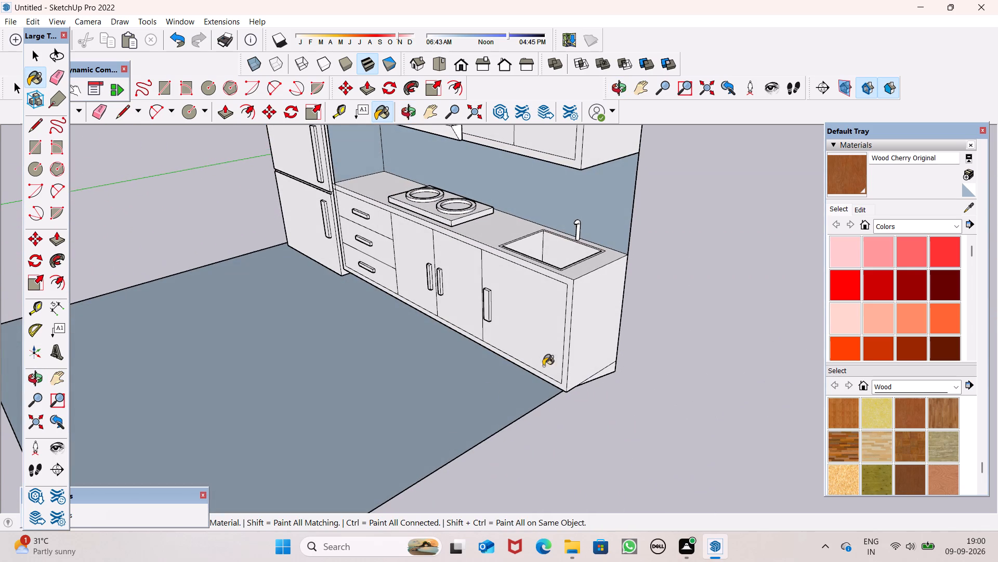
pyautogui.click(580, 348)
pyautogui.click(607, 375)
pyautogui.click(609, 372)
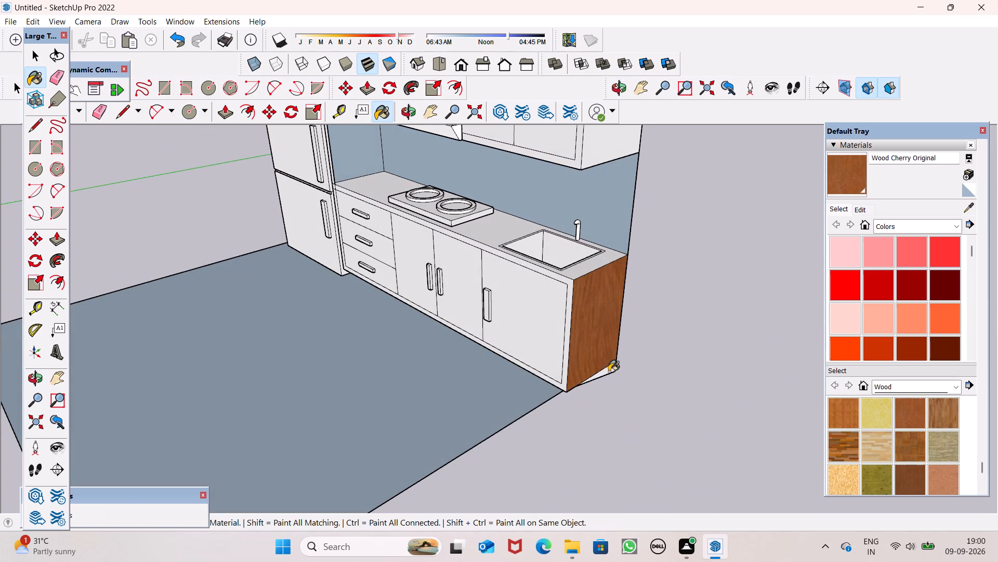
pyautogui.middleClick(611, 378)
pyautogui.middleClick(610, 379)
pyautogui.scroll(1, 610, 379)
pyautogui.scroll(-5, 614, 374)
pyautogui.moveTo(614, 375); pyautogui.dragTo(635, 382, button='middle')
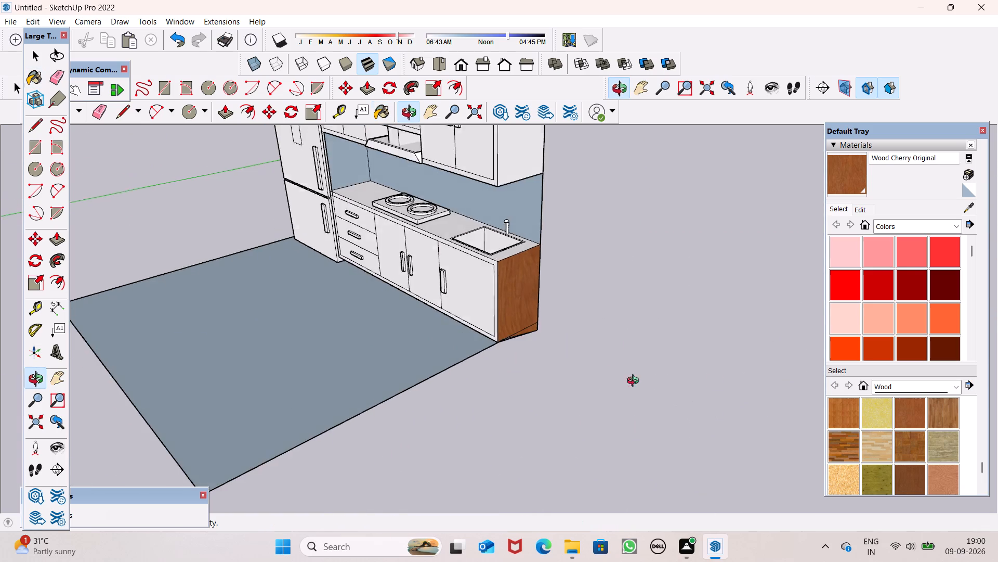
pyautogui.moveTo(635, 382); pyautogui.dragTo(897, 359, button='middle')
pyautogui.scroll(-7, 640, 346)
pyautogui.moveTo(528, 346); pyautogui.dragTo(639, 363, button='middle')
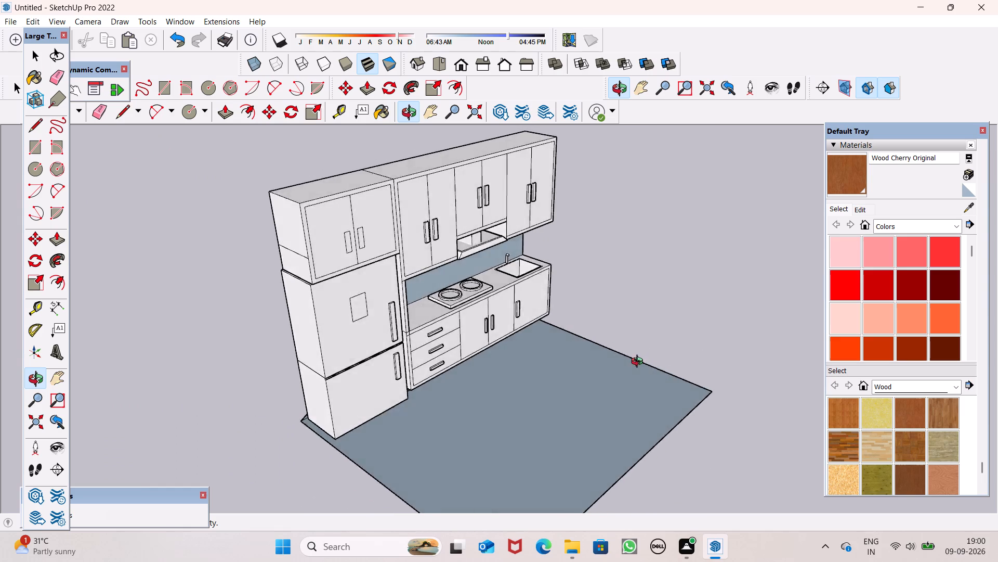
# Paint the tall panel between the refrigerator and countertop, including its front edge and the exposed side below, with Wood Cherry Original.
pyautogui.moveTo(639, 363); pyautogui.dragTo(403, 362, button='middle')
pyautogui.scroll(6, 436, 248)
pyautogui.moveTo(374, 290); pyautogui.dragTo(385, 304, button='middle')
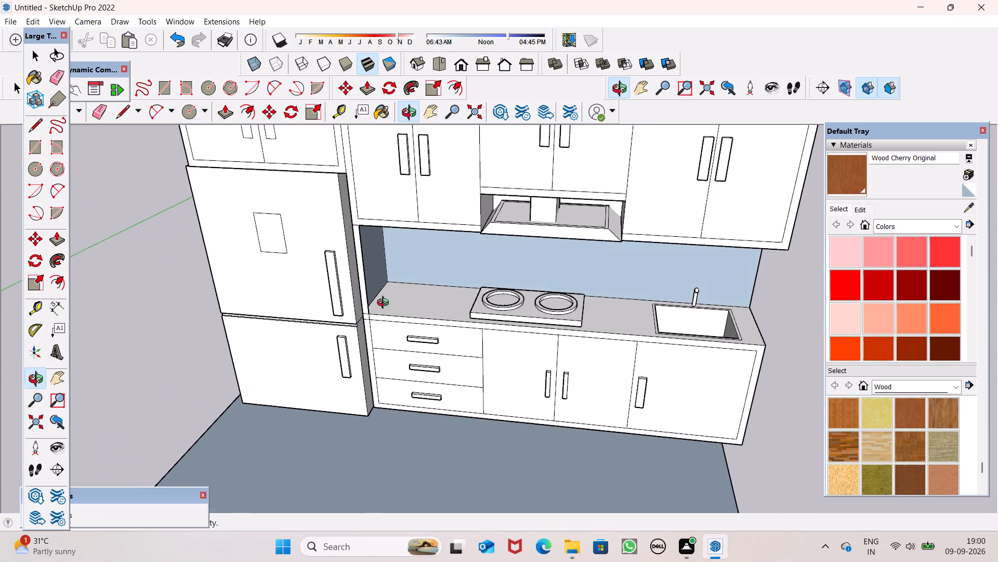
pyautogui.moveTo(385, 304); pyautogui.dragTo(464, 320, button='middle')
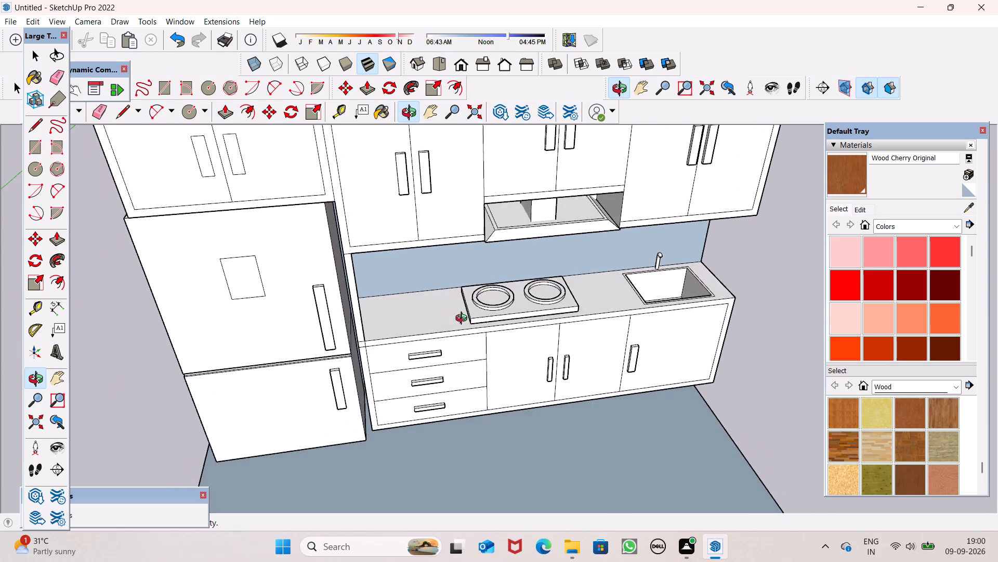
pyautogui.moveTo(464, 320); pyautogui.dragTo(374, 309, button='middle')
pyautogui.scroll(1, 348, 281)
pyautogui.click(369, 266)
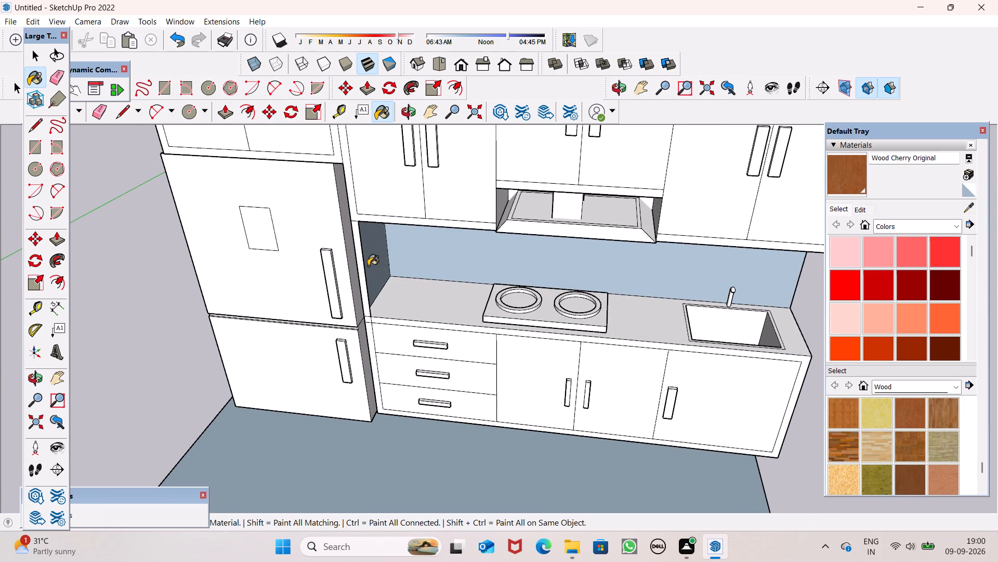
pyautogui.scroll(5, 358, 272)
pyautogui.moveTo(366, 289); pyautogui.dragTo(435, 299, button='middle')
pyautogui.scroll(1, 402, 306)
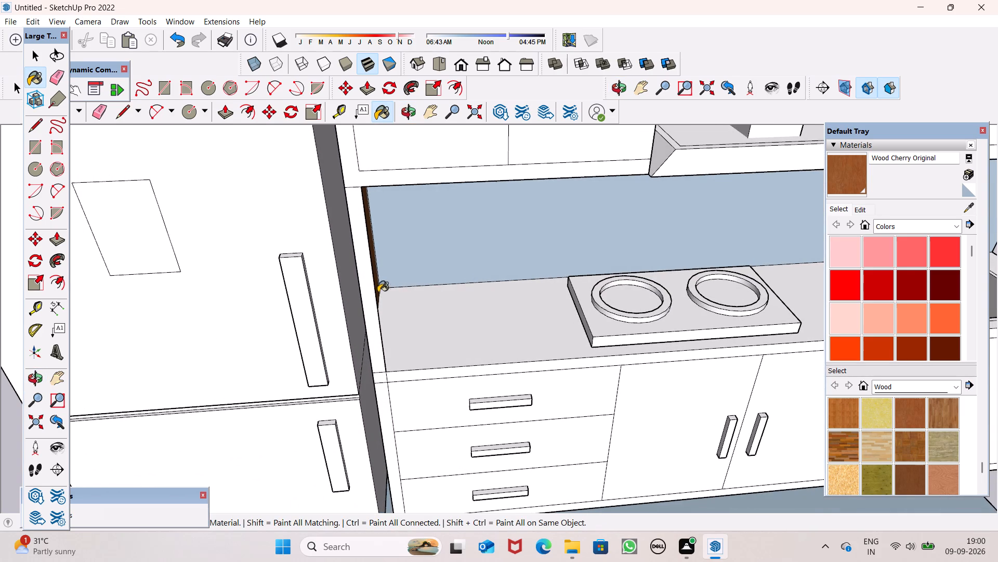
pyautogui.click(367, 293)
pyautogui.moveTo(370, 303); pyautogui.dragTo(441, 307, button='middle')
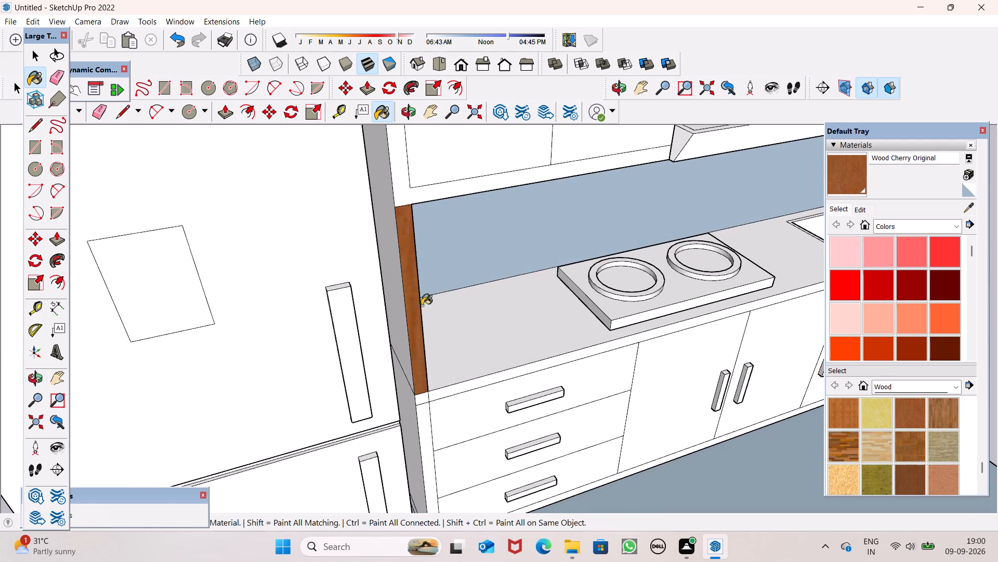
pyautogui.click(393, 300)
pyautogui.moveTo(398, 309); pyautogui.dragTo(410, 238, button='middle')
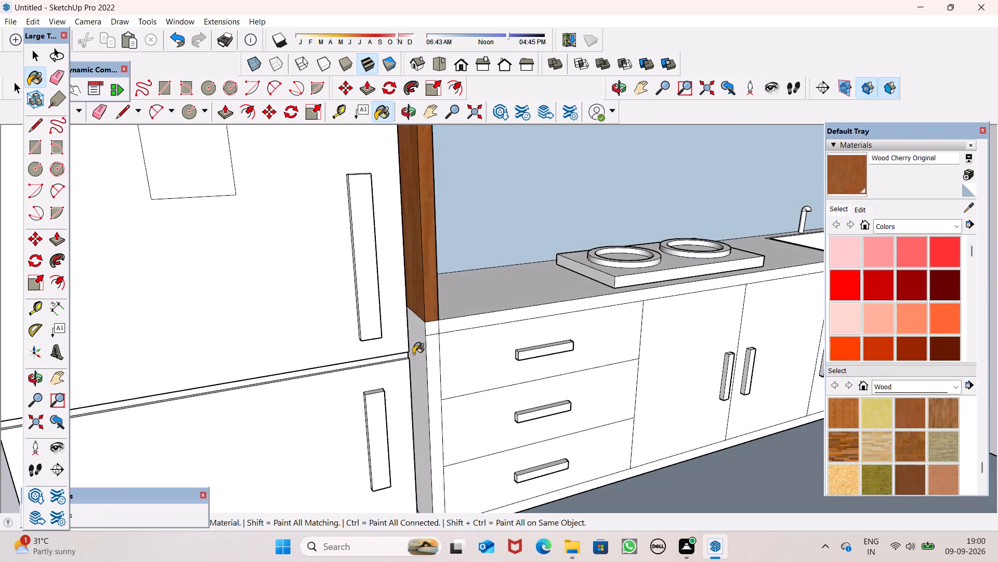
pyautogui.click(413, 354)
# Paint the base cabinet's front frame and the small corner piece beside the refrigerator with Wood Cherry Original.
pyautogui.moveTo(440, 381); pyautogui.dragTo(313, 347, button='middle')
pyautogui.scroll(1, 319, 346)
pyautogui.scroll(-4, 371, 286)
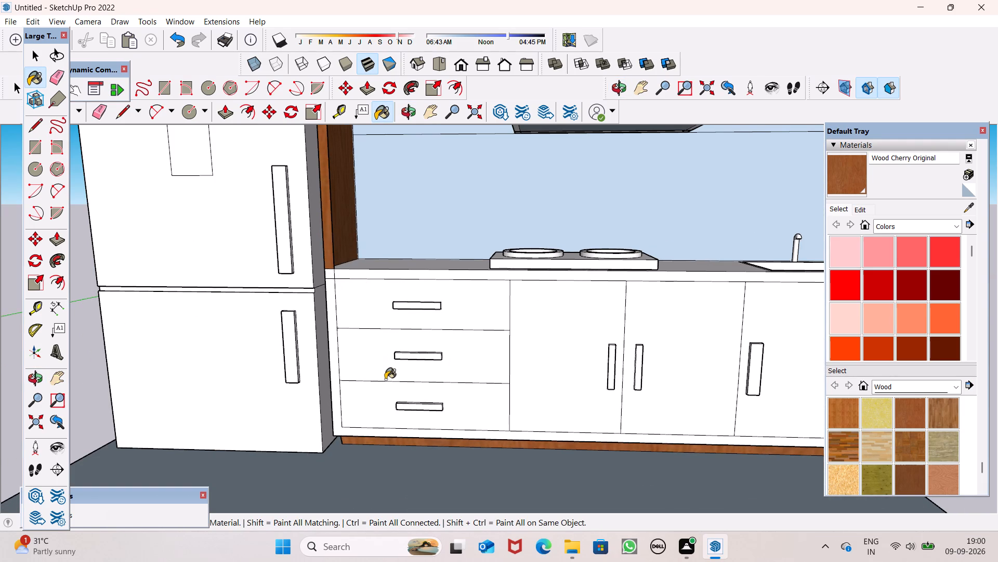
pyautogui.scroll(6, 373, 394)
pyautogui.click(296, 317)
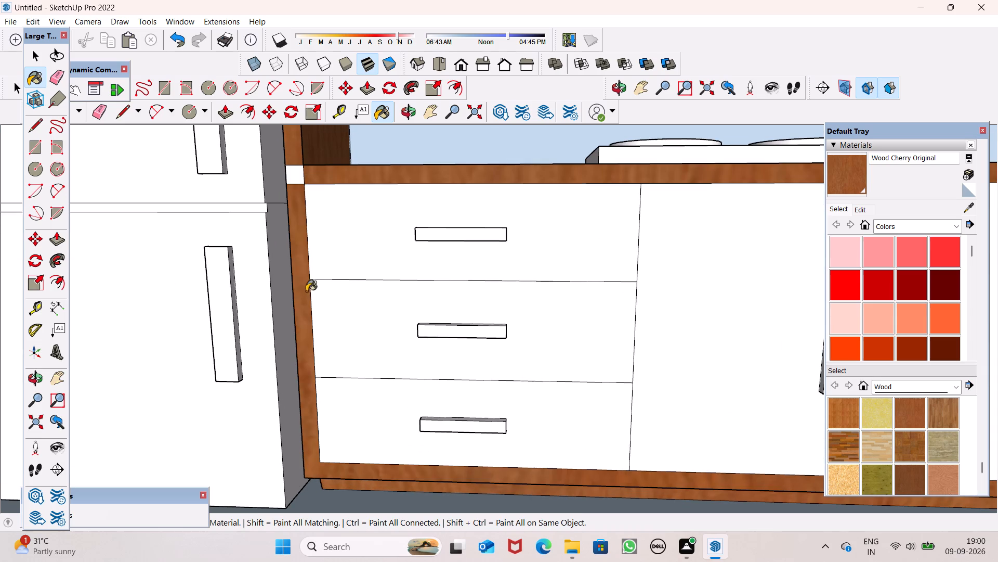
pyautogui.click(297, 177)
pyautogui.scroll(-13, 297, 178)
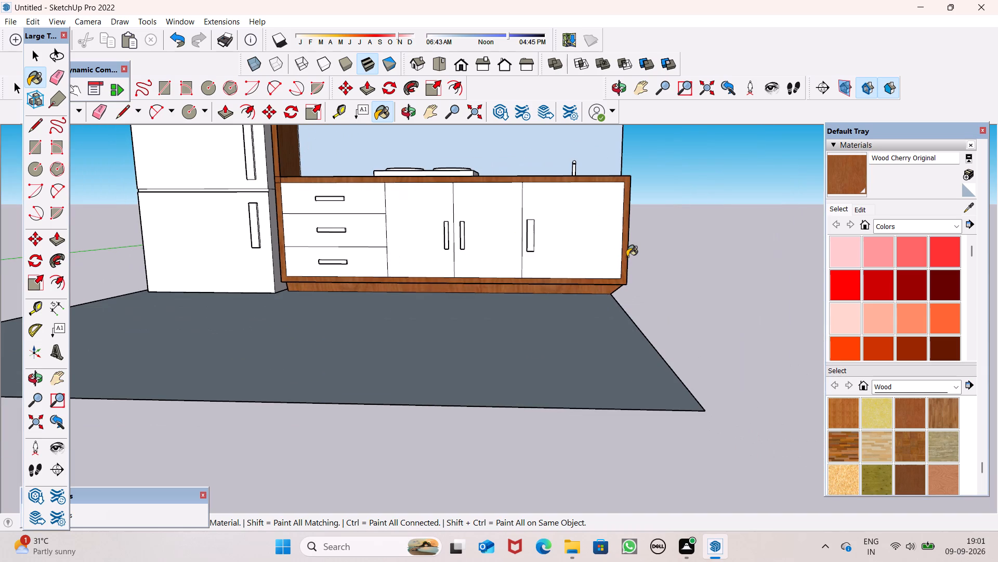
pyautogui.press('space')
pyautogui.scroll(-9, 629, 262)
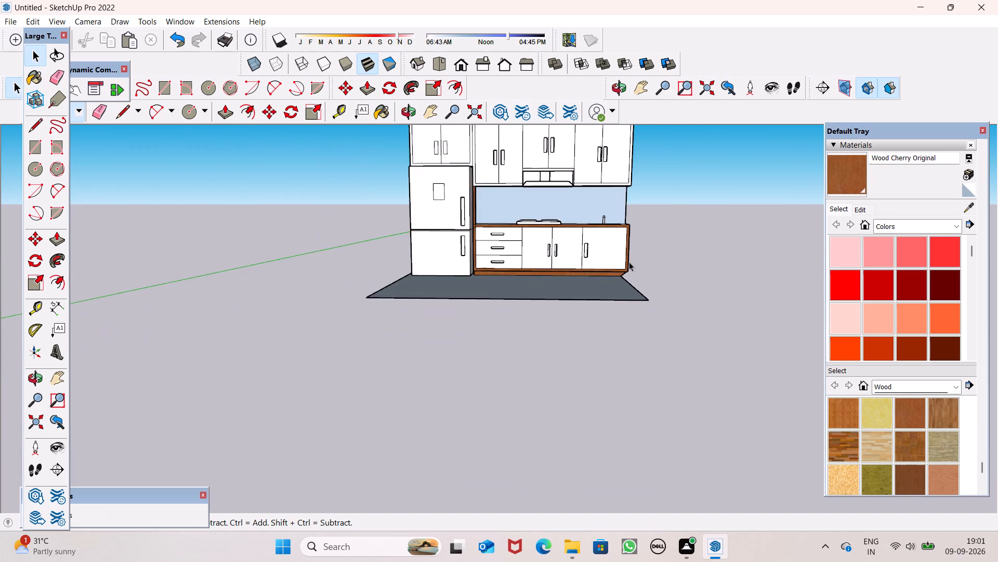
pyautogui.scroll(-6, 637, 239)
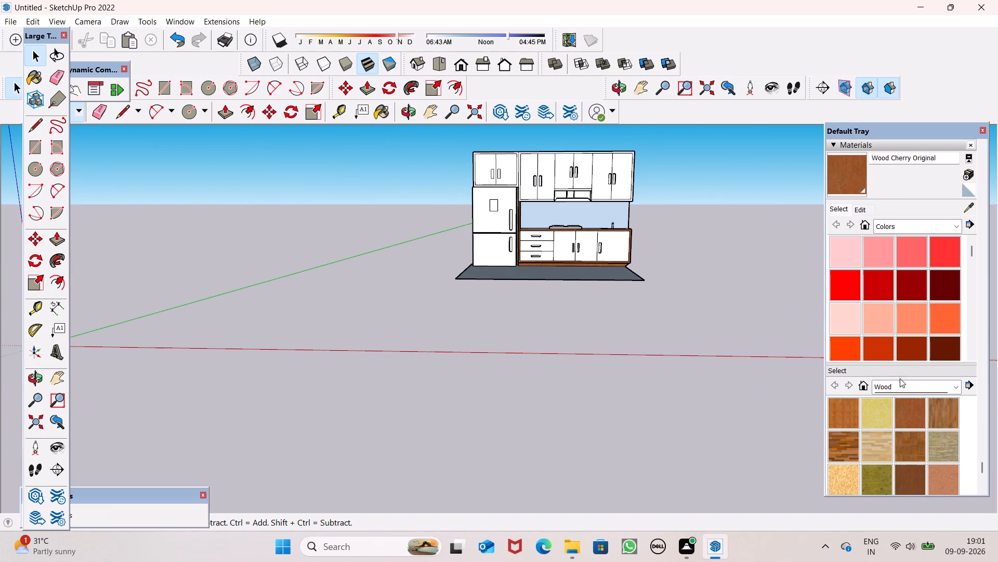
# Choose Color B08 and paint the front frames of the wall cabinets and the cabinet above the refrigerator.
pyautogui.click(950, 348)
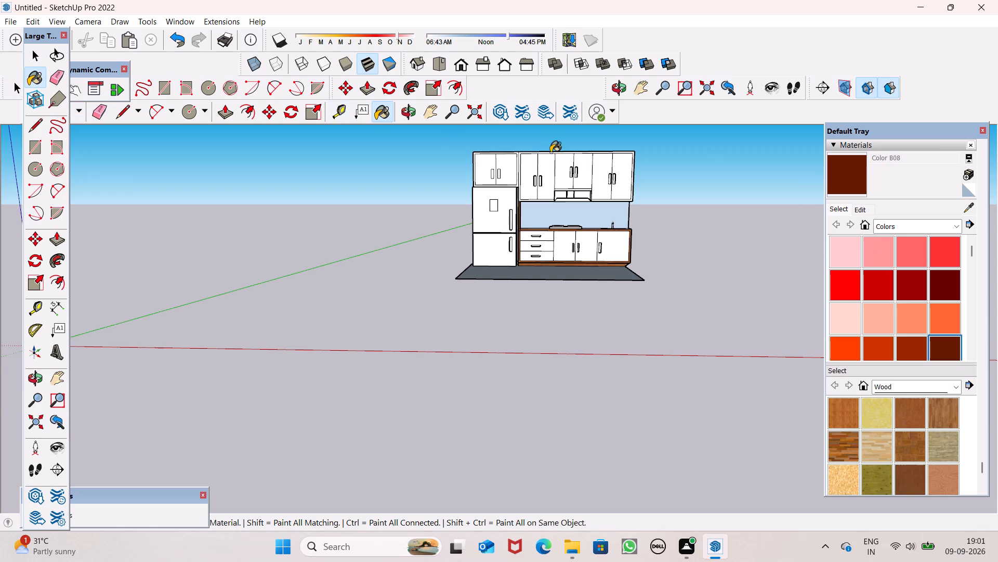
pyautogui.scroll(6, 550, 152)
pyautogui.scroll(5, 503, 161)
pyautogui.click(484, 151)
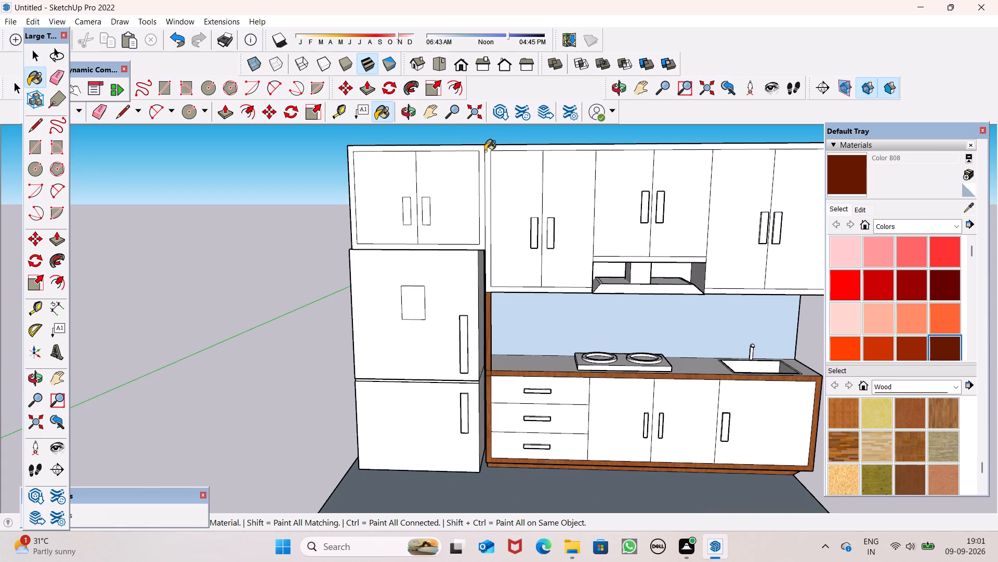
pyautogui.click(471, 150)
pyautogui.scroll(7, 488, 157)
pyautogui.click(490, 144)
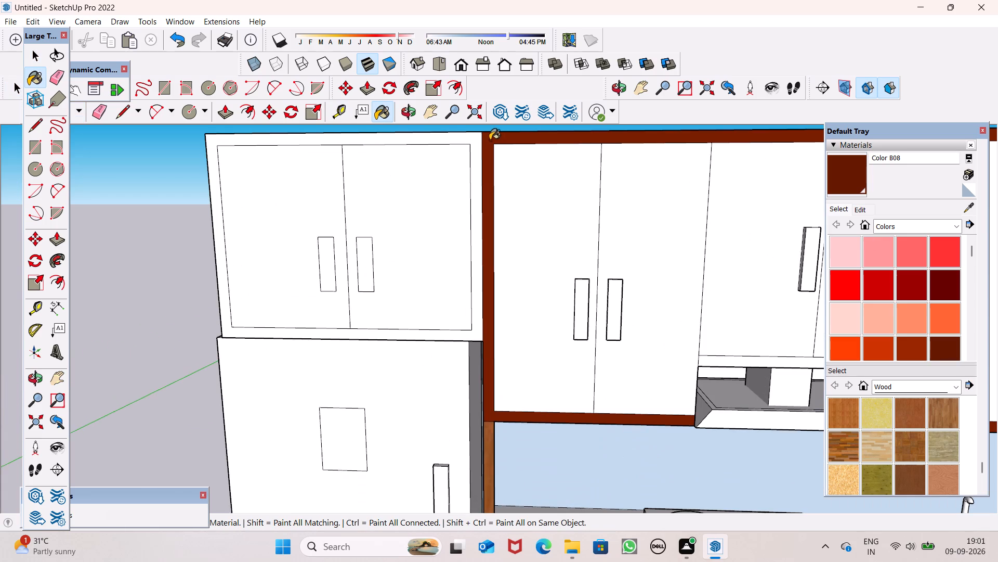
pyautogui.click(465, 137)
pyautogui.scroll(-12, 461, 146)
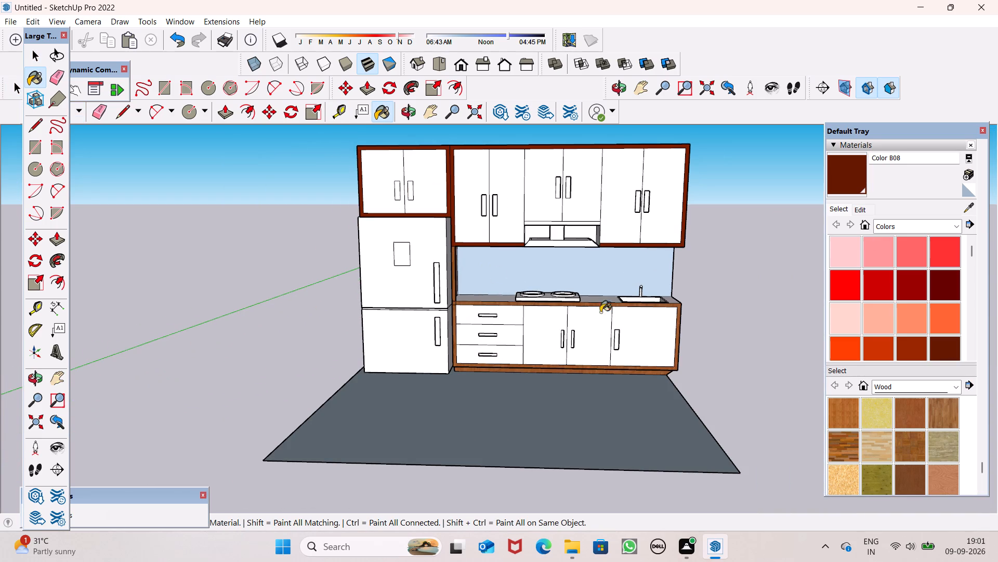
# Repaint the base cabinet's front frame with Color B08.
pyautogui.scroll(5, 660, 343)
pyautogui.scroll(2, 694, 290)
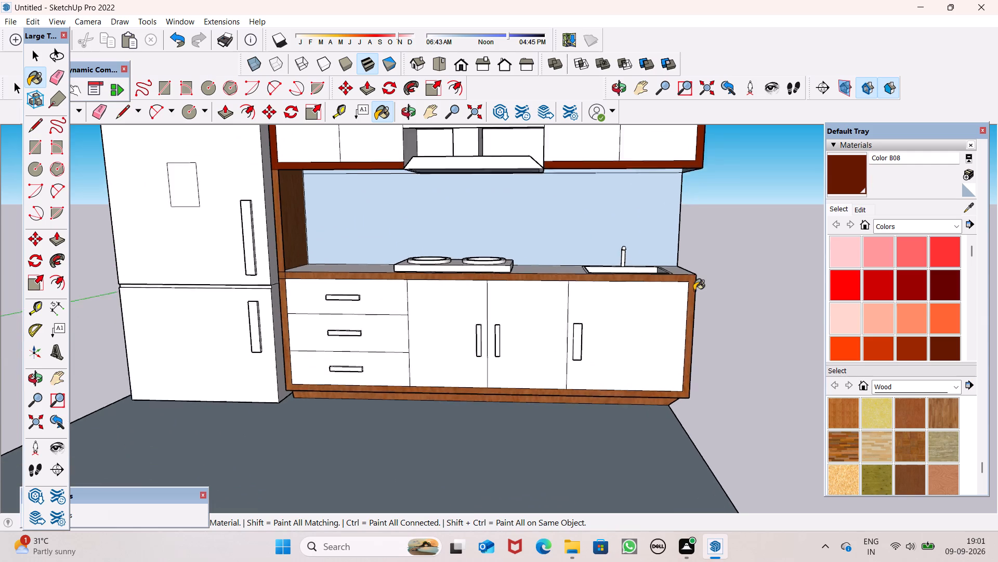
pyautogui.scroll(2, 694, 290)
pyautogui.click(692, 282)
pyautogui.press('space')
pyautogui.press('space')
pyautogui.scroll(-5, 672, 259)
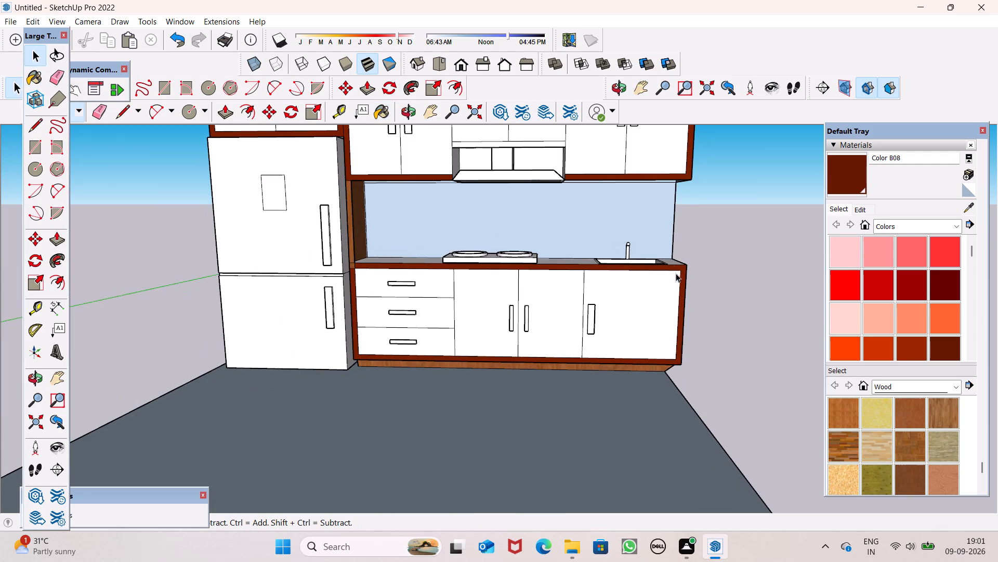
# Choose Color M09 and paint the front faces of the three base cabinet door handles.
pyautogui.scroll(-8, 925, 335)
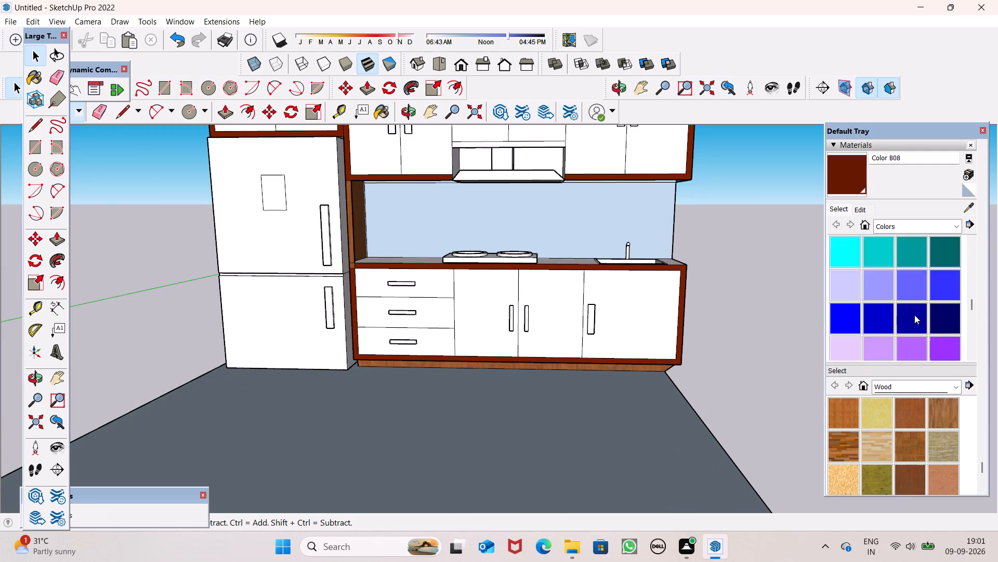
pyautogui.scroll(-6, 914, 315)
pyautogui.click(878, 264)
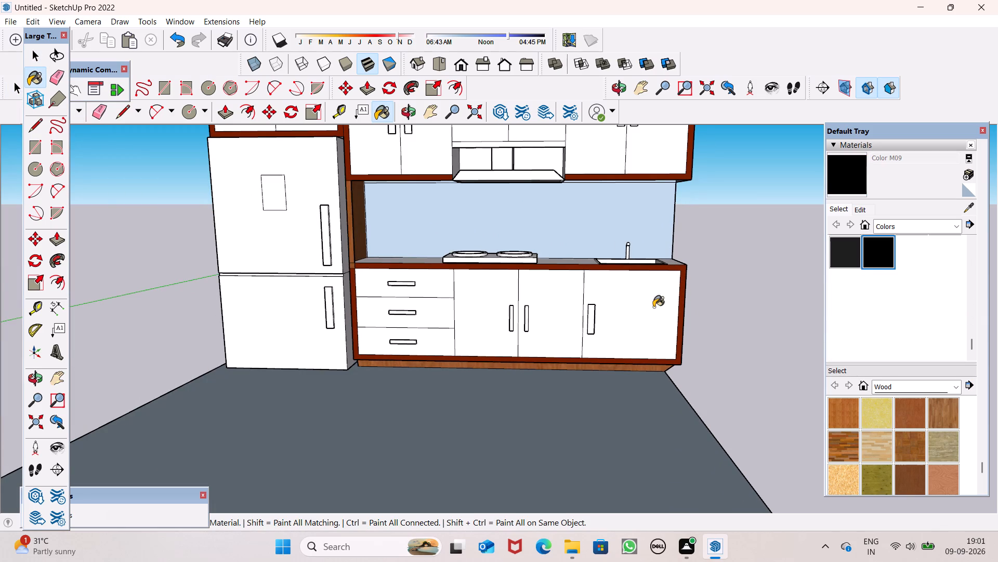
pyautogui.scroll(5, 545, 311)
pyautogui.click(626, 335)
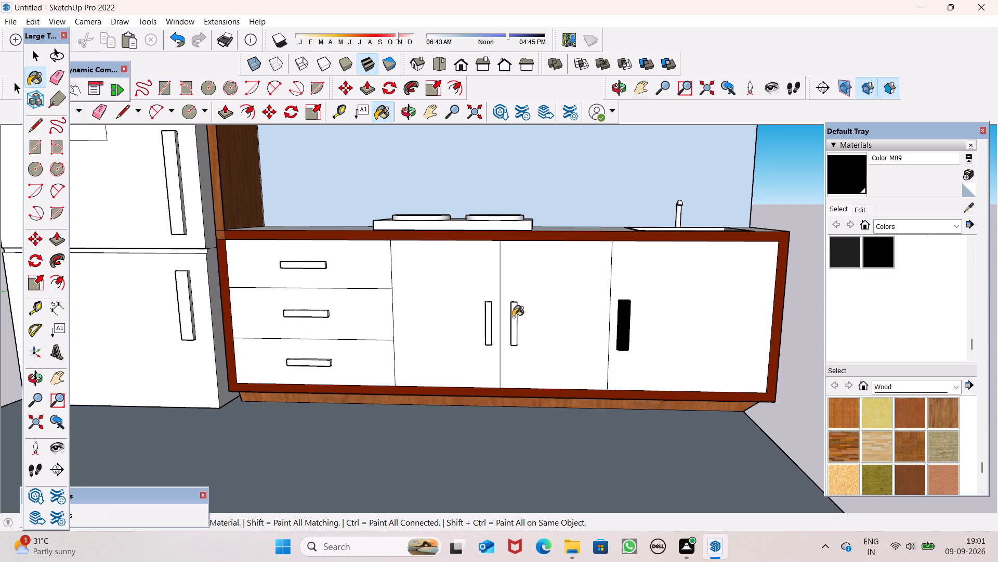
pyautogui.click(513, 316)
pyautogui.click(488, 320)
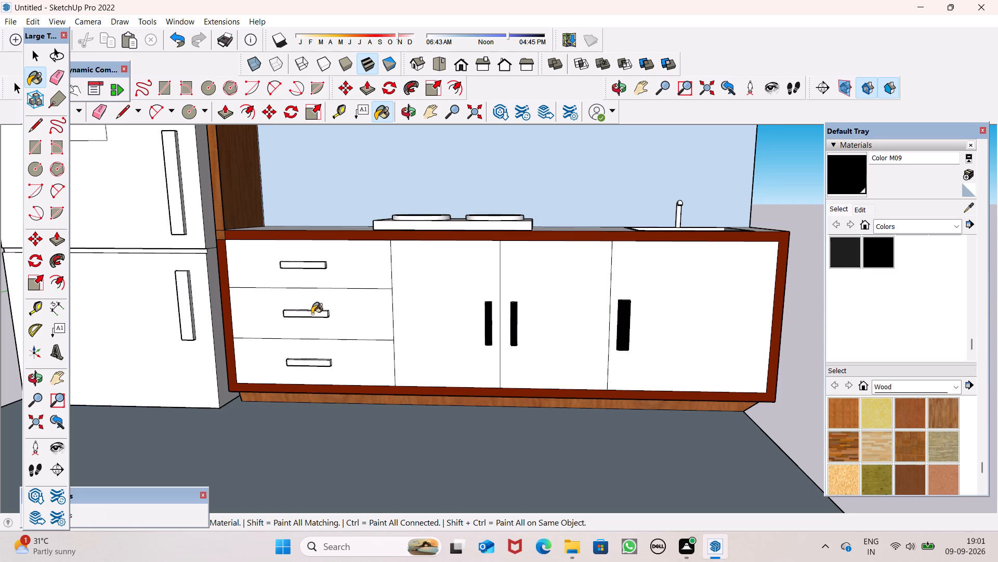
# Paint the top drawer handle's front, top, underside and both ends with Color M09.
pyautogui.click(312, 314)
pyautogui.click(308, 268)
pyautogui.scroll(17, 308, 268)
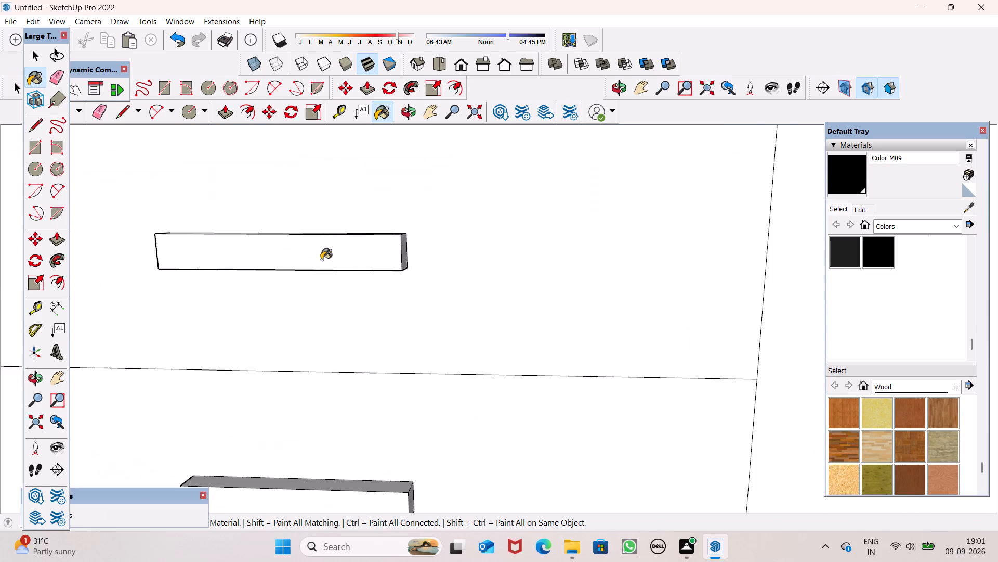
pyautogui.click(332, 252)
pyautogui.moveTo(333, 259); pyautogui.dragTo(335, 354, button='middle')
pyautogui.click(325, 249)
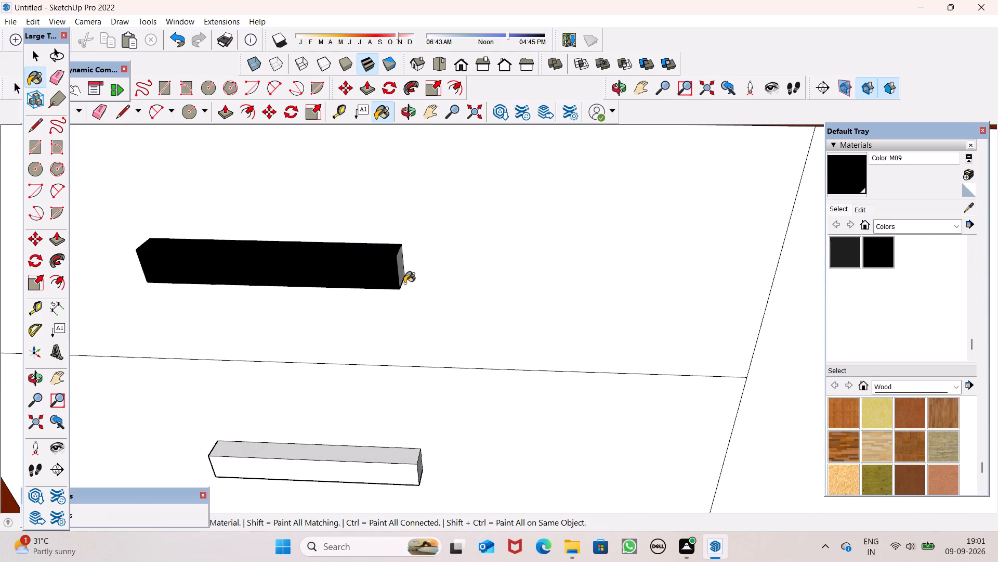
pyautogui.click(400, 271)
pyautogui.scroll(-8, 410, 264)
pyautogui.moveTo(375, 294); pyautogui.dragTo(632, 234, button='middle')
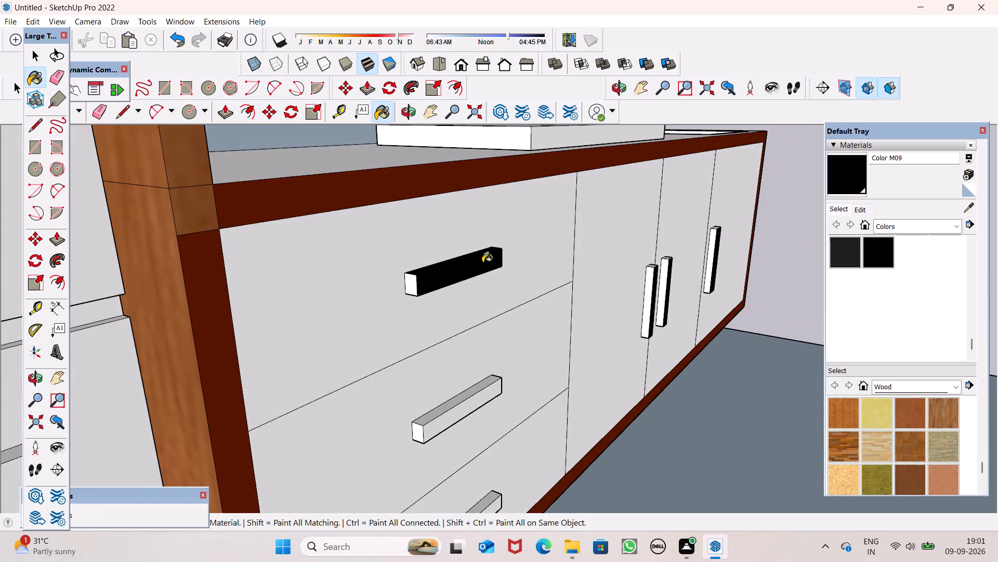
pyautogui.scroll(7, 428, 295)
pyautogui.click(401, 275)
pyautogui.moveTo(503, 363); pyautogui.dragTo(472, 308, button='middle')
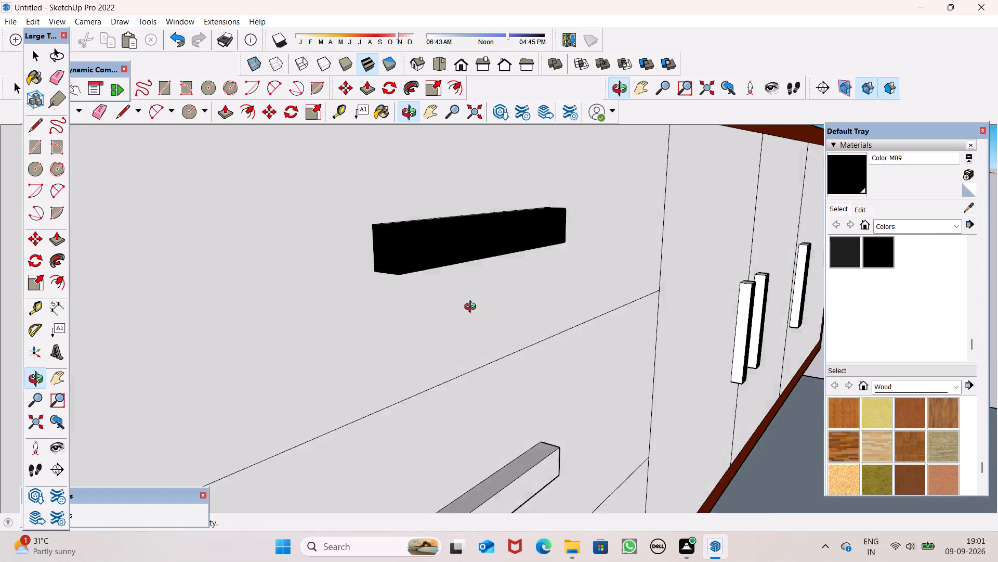
pyautogui.moveTo(472, 308); pyautogui.dragTo(437, 211, button='middle')
pyautogui.scroll(8, 437, 212)
pyautogui.click(443, 206)
pyautogui.scroll(-9, 471, 206)
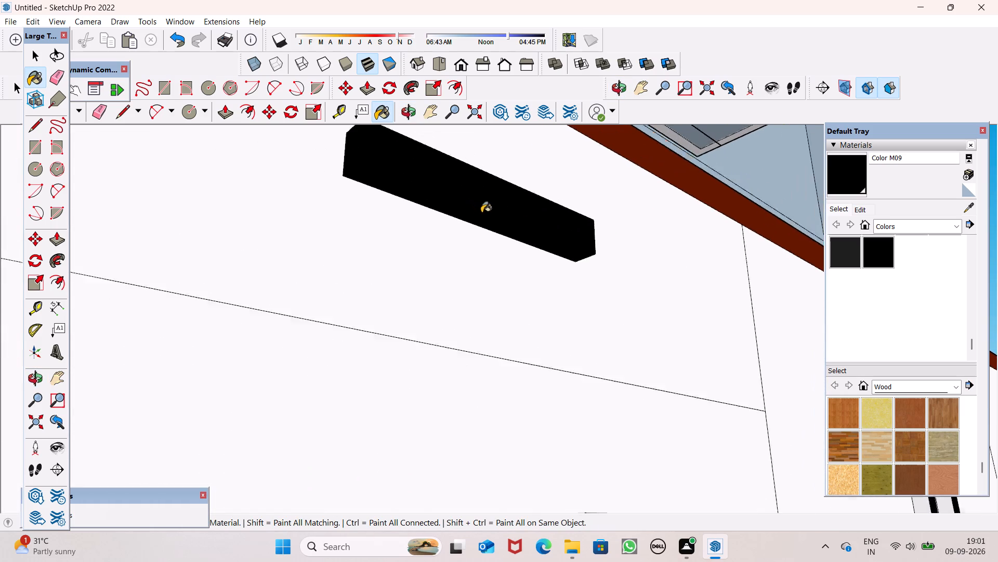
pyautogui.scroll(-4, 481, 213)
# Paint the middle drawer handle's top, front, underside and both ends with Color M09.
pyautogui.moveTo(471, 343); pyautogui.dragTo(494, 459, button='middle')
pyautogui.click(495, 466)
pyautogui.click(509, 489)
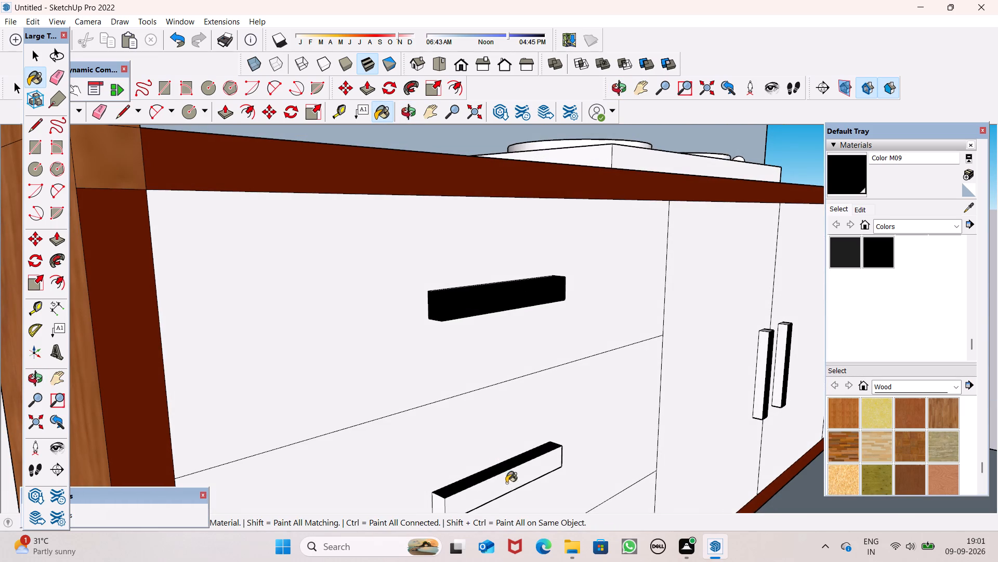
pyautogui.moveTo(519, 476); pyautogui.dragTo(593, 357, button='middle')
pyautogui.click(535, 360)
pyautogui.scroll(4, 585, 414)
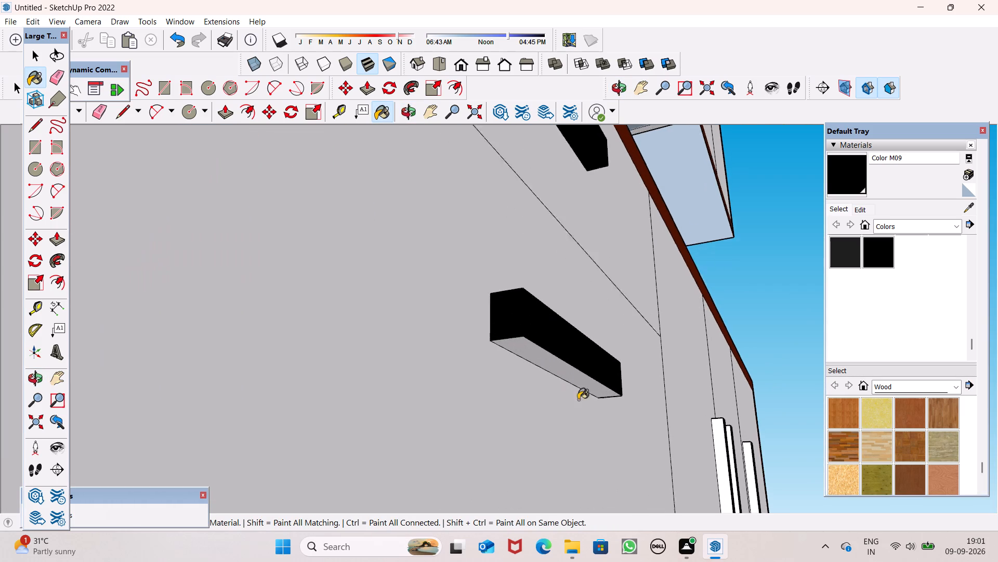
pyautogui.scroll(3, 578, 400)
pyautogui.click(552, 362)
pyautogui.moveTo(584, 392); pyautogui.dragTo(147, 395, button='middle')
pyautogui.scroll(1, 353, 388)
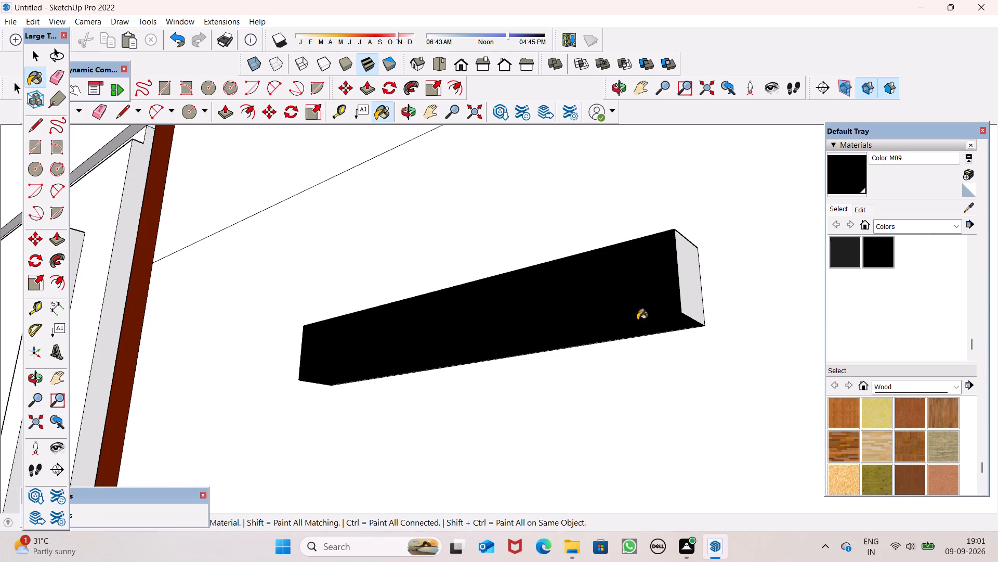
pyautogui.click(697, 295)
# Paint the bottom drawer handle's front, underside, top and both ends with Color M09.
pyautogui.scroll(-10, 575, 252)
pyautogui.scroll(1, 465, 270)
pyautogui.scroll(-8, 465, 270)
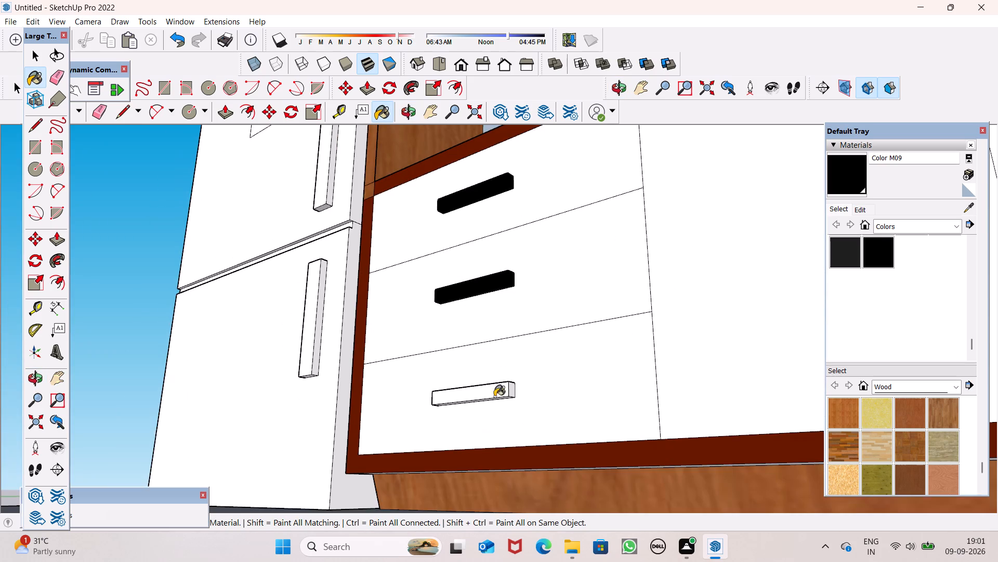
pyautogui.scroll(9, 493, 403)
pyautogui.click(502, 373)
pyautogui.click(534, 381)
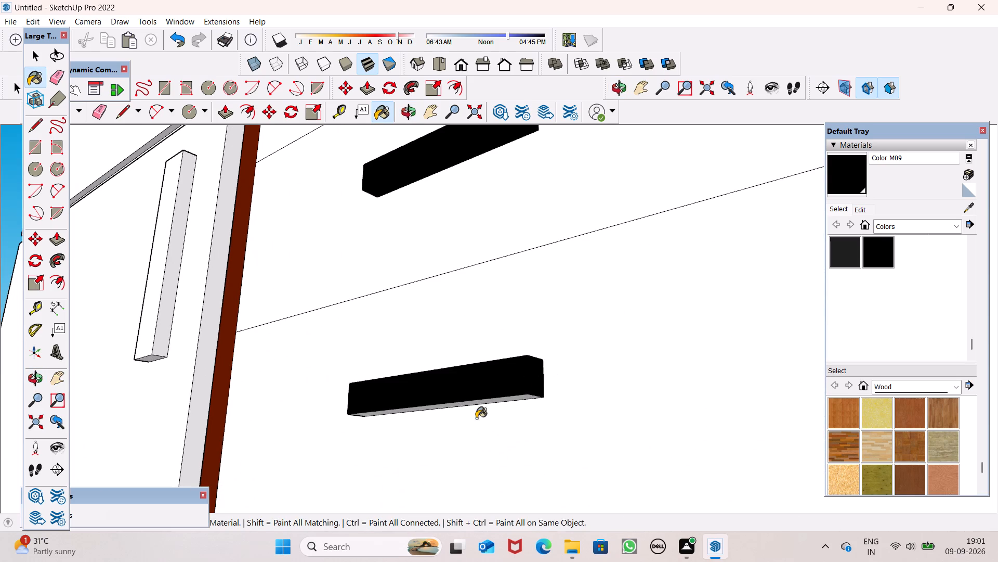
pyautogui.moveTo(476, 418); pyautogui.dragTo(510, 349, button='middle')
pyautogui.scroll(1, 510, 349)
pyautogui.click(508, 366)
pyautogui.moveTo(362, 402); pyautogui.dragTo(669, 503, button='middle')
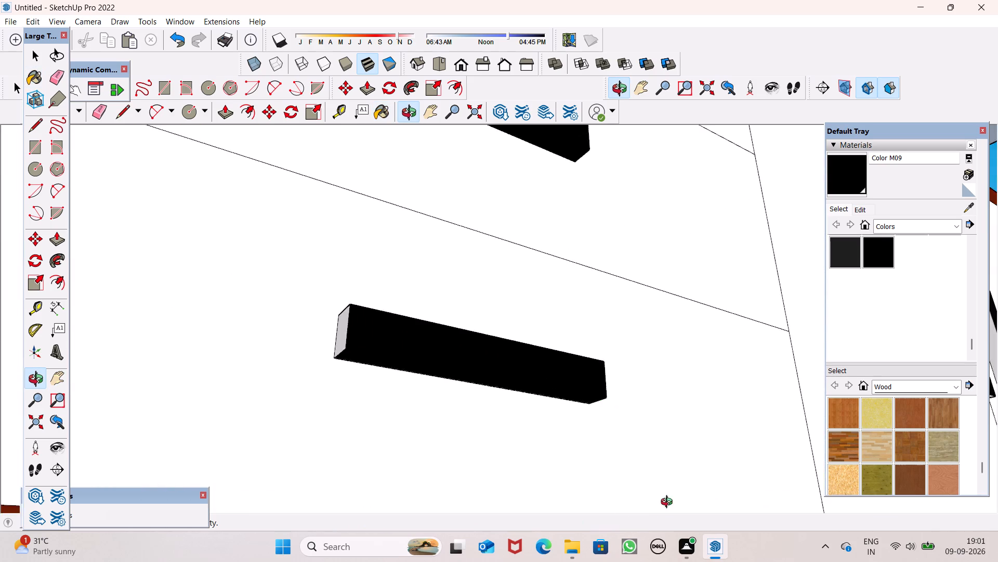
pyautogui.moveTo(669, 503); pyautogui.dragTo(706, 547, button='middle')
pyautogui.click(400, 428)
pyautogui.click(419, 386)
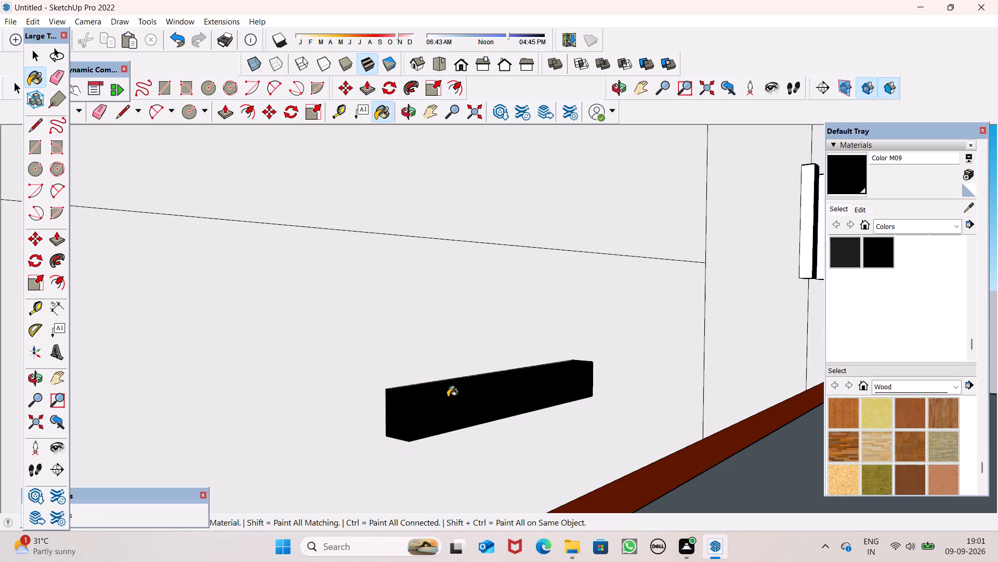
# Paint the top ends and left-hand sides of the paired base cabinet door handles with Color M09.
pyautogui.moveTo(449, 406); pyautogui.dragTo(395, 453, button='middle')
pyautogui.scroll(-15, 406, 338)
pyautogui.moveTo(577, 326); pyautogui.dragTo(476, 496, button='middle')
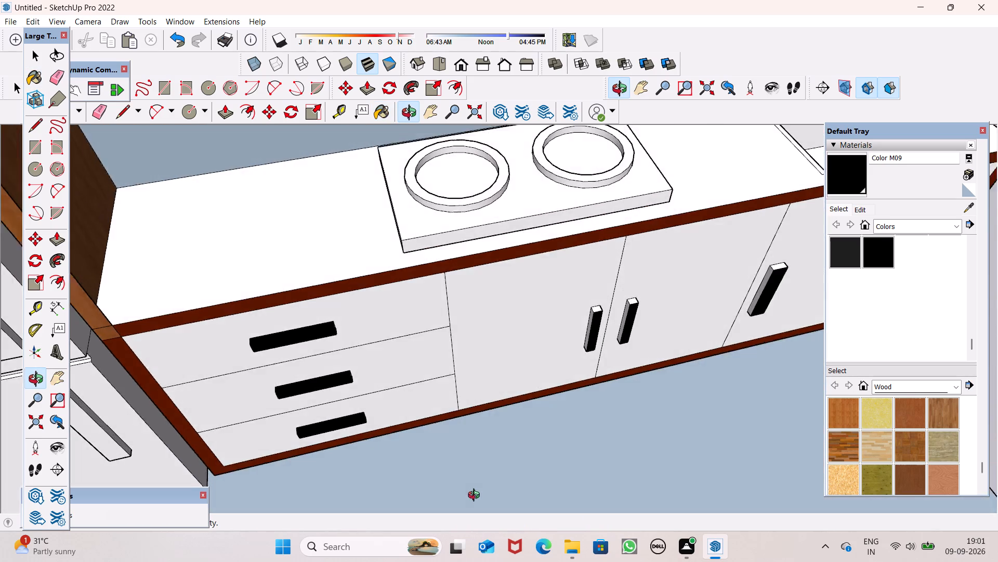
pyautogui.moveTo(476, 496); pyautogui.dragTo(479, 490, button='middle')
pyautogui.scroll(7, 642, 367)
pyautogui.click(539, 258)
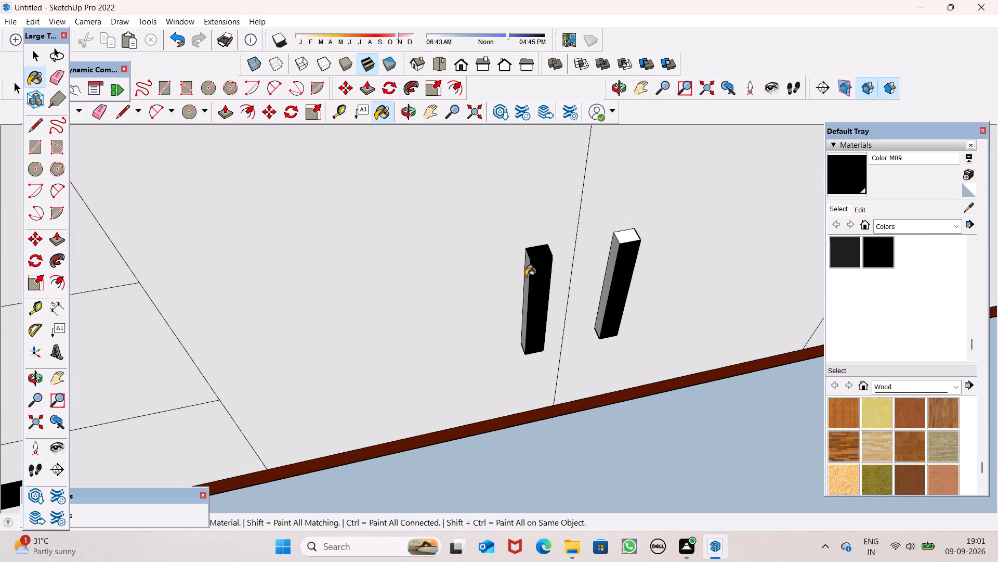
pyautogui.moveTo(514, 305); pyautogui.dragTo(575, 327, button='middle')
pyautogui.click(534, 279)
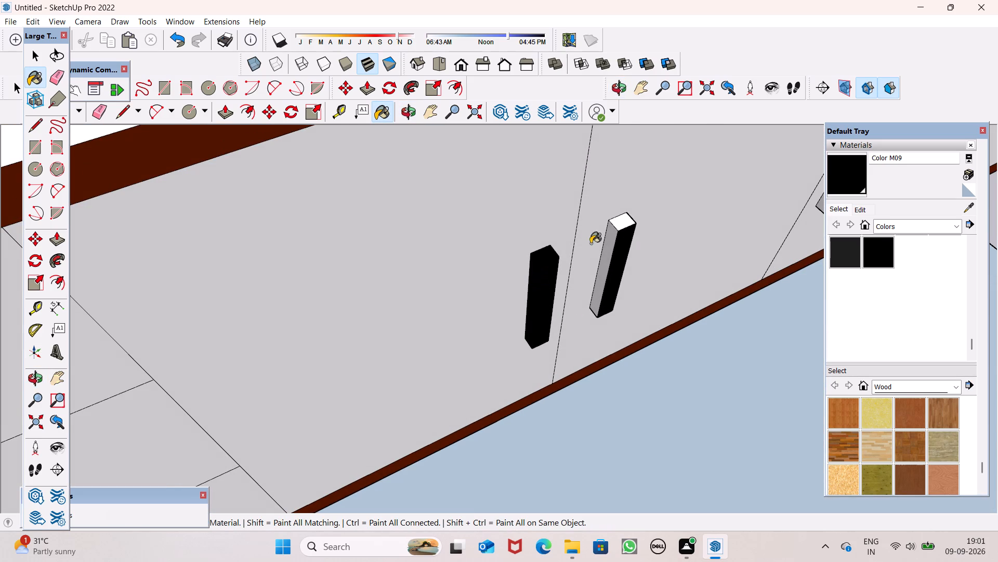
pyautogui.click(620, 225)
pyautogui.click(607, 244)
# Paint the right-hand sides of the paired base cabinet door handles with Color M09, undoing any misplaced fill.
pyautogui.moveTo(616, 292); pyautogui.dragTo(398, 268, button='middle')
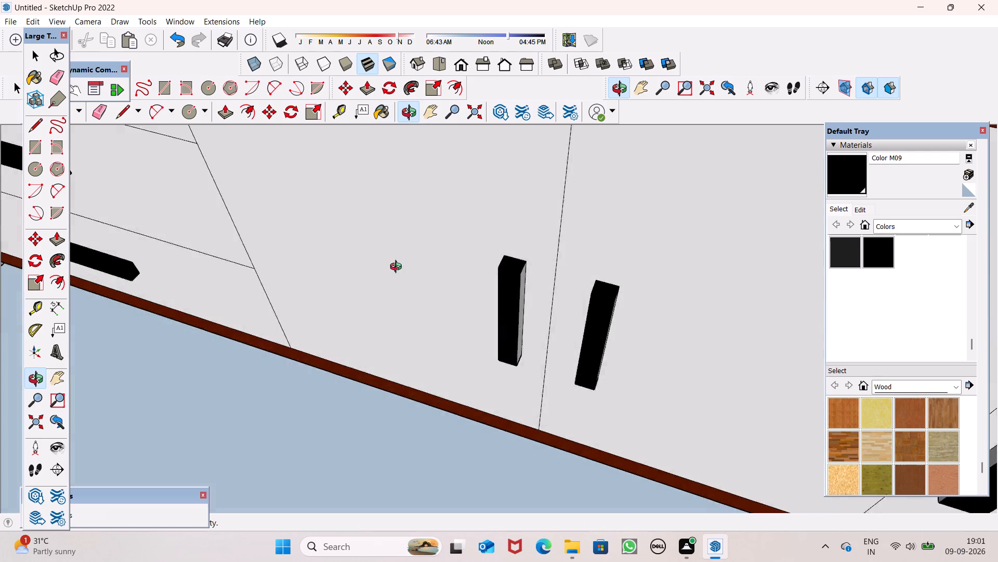
pyautogui.moveTo(398, 268); pyautogui.dragTo(347, 216, button='middle')
pyautogui.scroll(1, 347, 216)
pyautogui.click(529, 312)
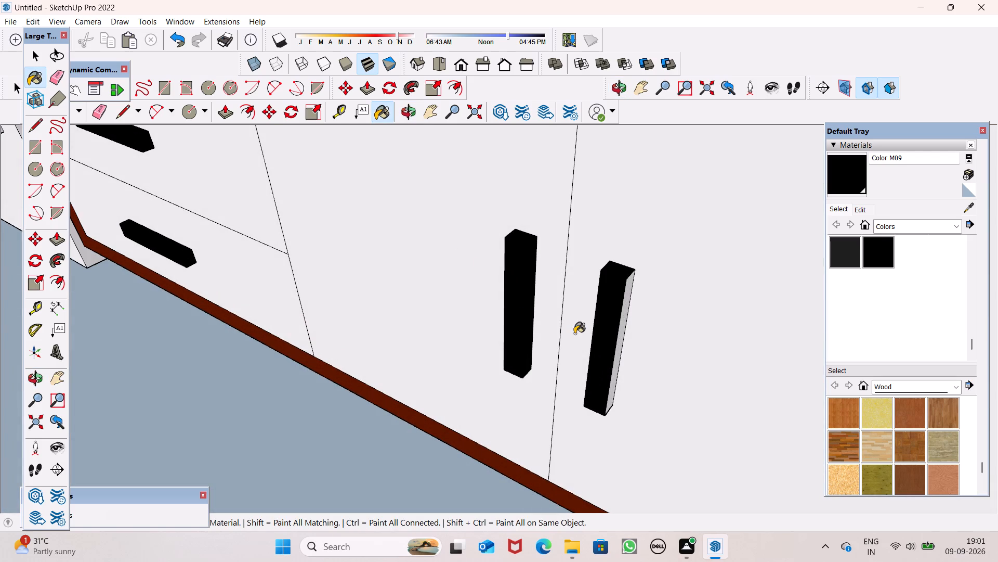
pyautogui.click(618, 341)
pyautogui.click(622, 361)
pyautogui.hotkey('ctrl', 'z')
pyautogui.scroll(7, 618, 367)
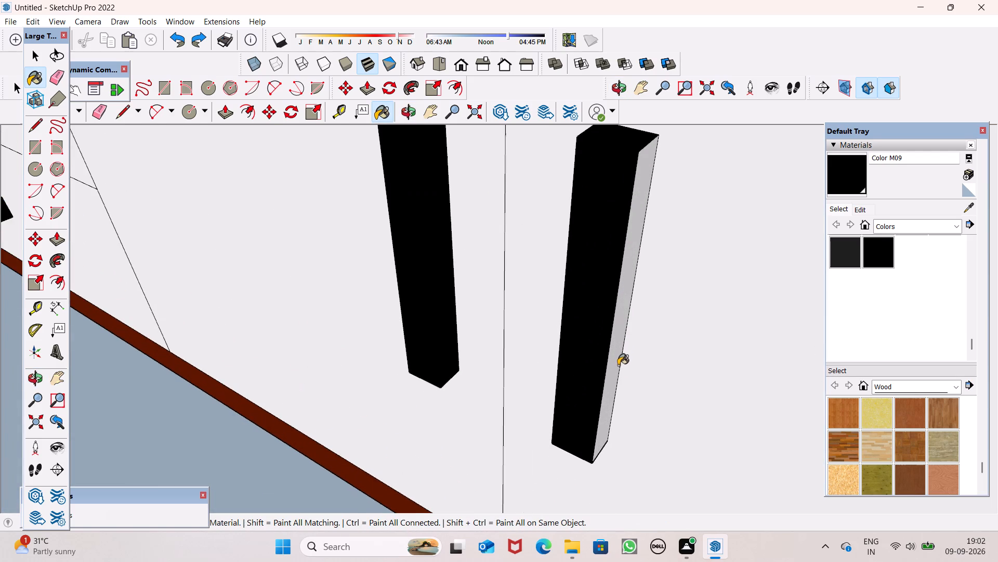
pyautogui.click(615, 360)
# Paint both long sides of the single base cabinet door handle under the sink with Color M09.
pyautogui.scroll(-5, 597, 366)
pyautogui.moveTo(585, 403); pyautogui.dragTo(781, 92, button='middle')
pyautogui.scroll(2, 767, 119)
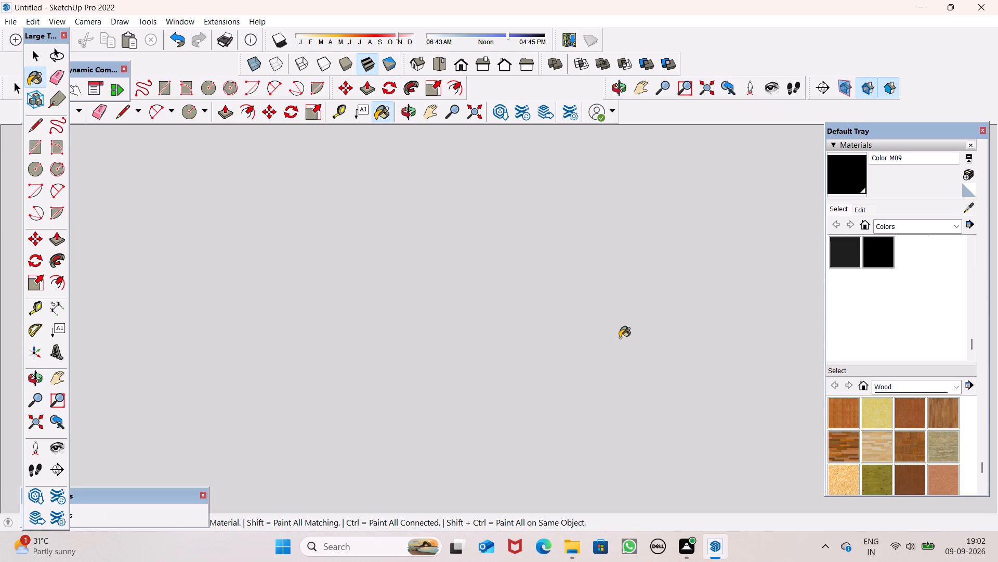
pyautogui.scroll(-12, 612, 329)
pyautogui.scroll(-1, 636, 287)
pyautogui.scroll(1, 636, 288)
pyautogui.scroll(-16, 643, 289)
pyautogui.scroll(-20, 614, 354)
pyautogui.scroll(-15, 614, 354)
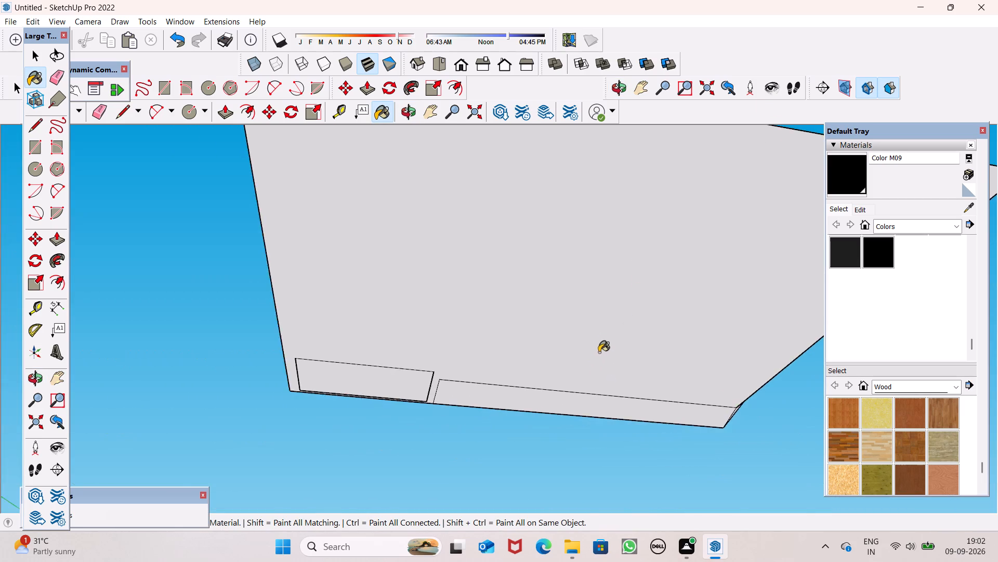
pyautogui.scroll(-9, 599, 352)
pyautogui.moveTo(624, 378); pyautogui.dragTo(531, 541, button='middle')
pyautogui.scroll(8, 650, 366)
pyautogui.scroll(8, 599, 367)
pyautogui.moveTo(596, 393); pyautogui.dragTo(408, 380, button='middle')
pyautogui.scroll(1, 408, 380)
pyautogui.scroll(5, 623, 431)
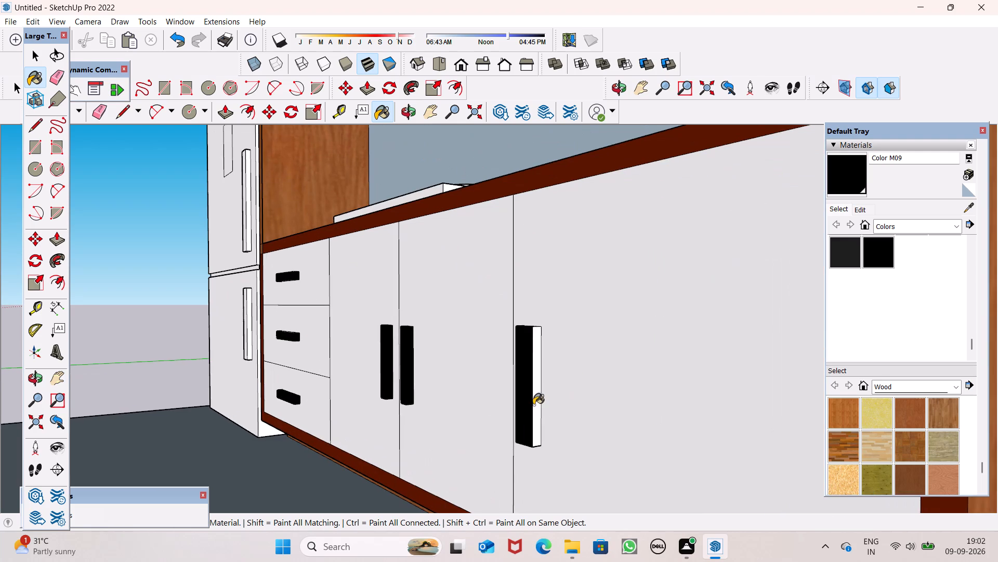
pyautogui.click(537, 400)
pyautogui.moveTo(538, 429); pyautogui.dragTo(859, 383, button='middle')
pyautogui.scroll(1, 858, 385)
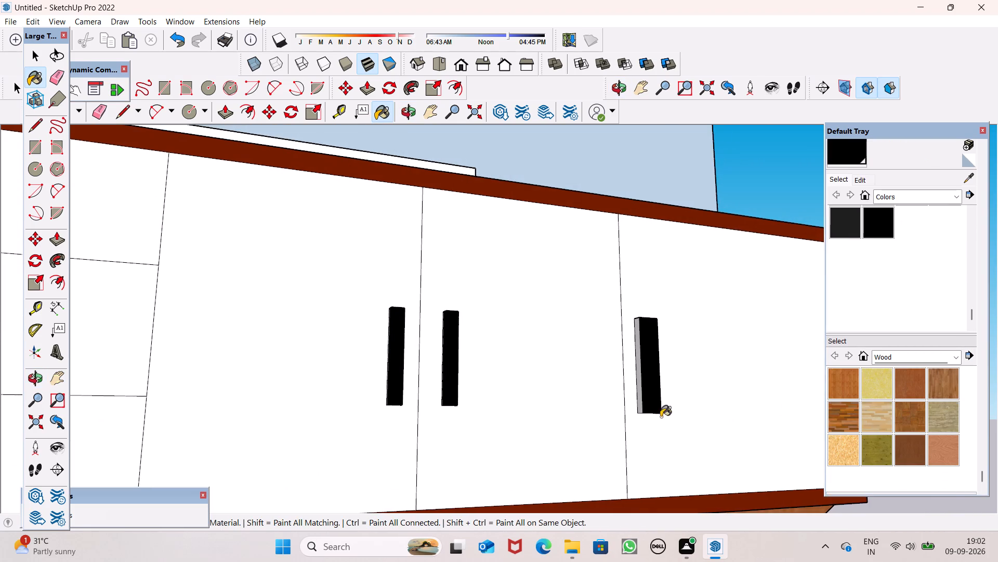
pyautogui.scroll(5, 660, 417)
pyautogui.click(628, 374)
# Paint the undersides of all three base cabinet door handles with Color M09.
pyautogui.moveTo(631, 425); pyautogui.dragTo(643, 392, button='middle')
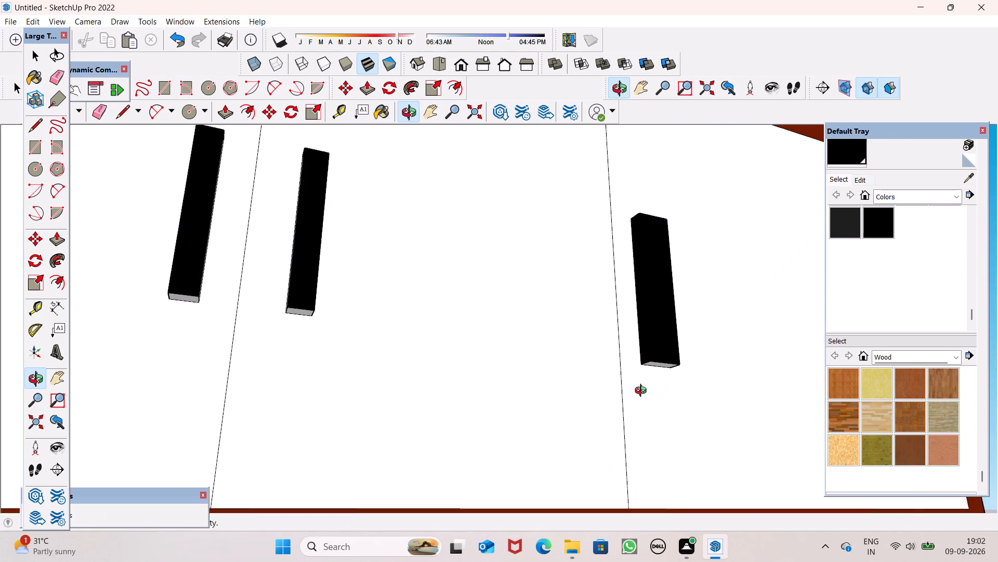
pyautogui.moveTo(643, 392); pyautogui.dragTo(644, 392, button='middle')
pyautogui.scroll(5, 664, 383)
pyautogui.click(663, 357)
pyautogui.scroll(-6, 691, 340)
pyautogui.scroll(6, 353, 291)
pyautogui.click(338, 305)
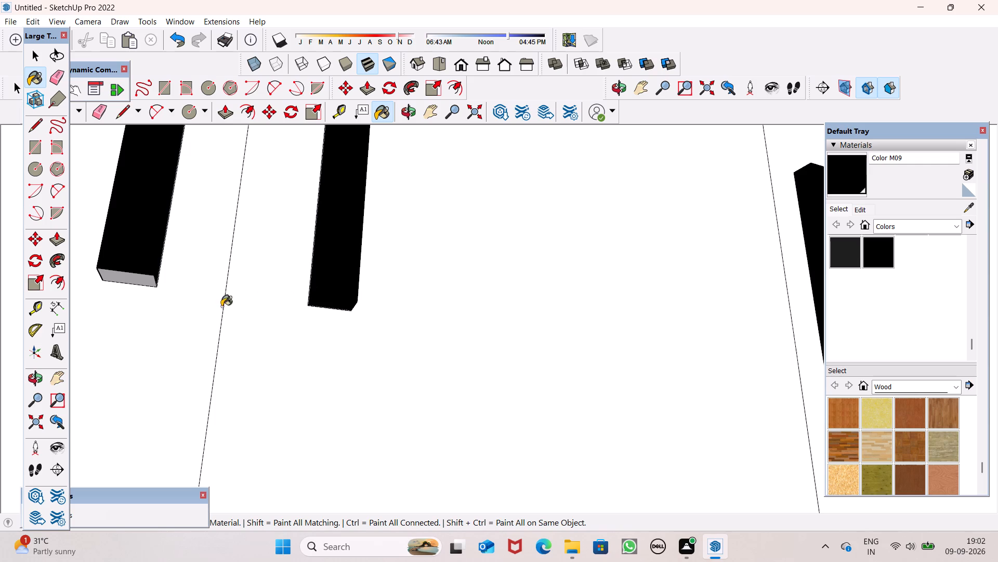
pyautogui.click(146, 277)
pyautogui.scroll(-7, 231, 248)
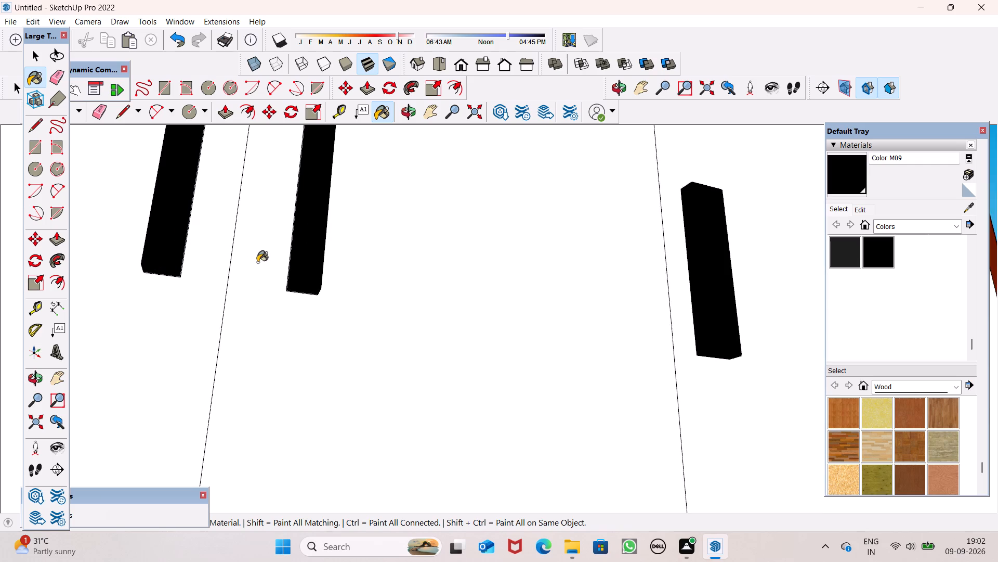
# Paint the top, front and both sides of the left handle on the wall cabinet beside the fridge with Color M09.
pyautogui.scroll(-10, 257, 262)
pyautogui.scroll(-20, 691, 321)
pyautogui.scroll(-2, 691, 321)
pyautogui.moveTo(697, 351); pyautogui.dragTo(636, 561, button='middle')
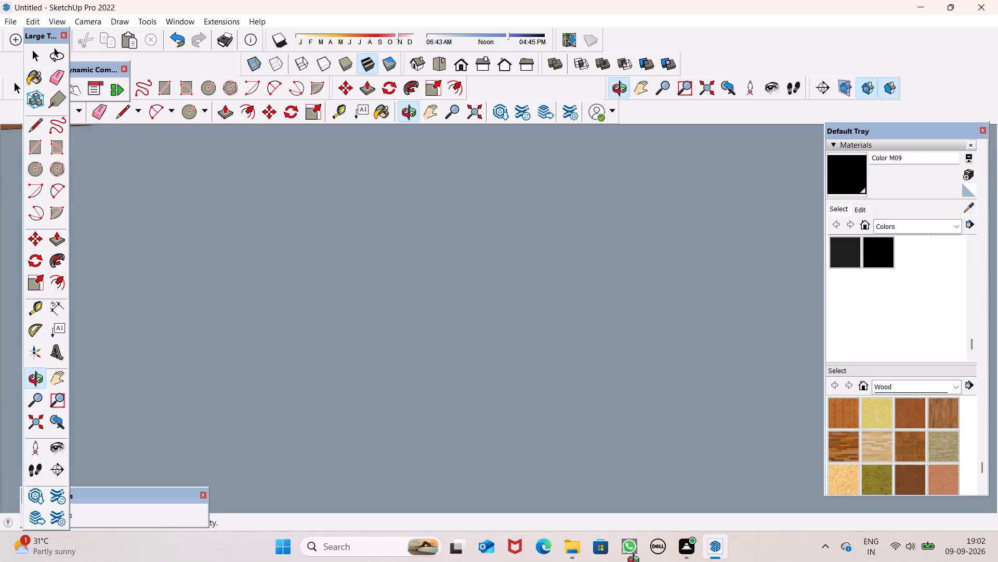
pyautogui.moveTo(636, 561); pyautogui.dragTo(624, 543, button='middle')
pyautogui.scroll(-20, 663, 256)
pyautogui.scroll(-1, 663, 256)
pyautogui.scroll(-6, 504, 222)
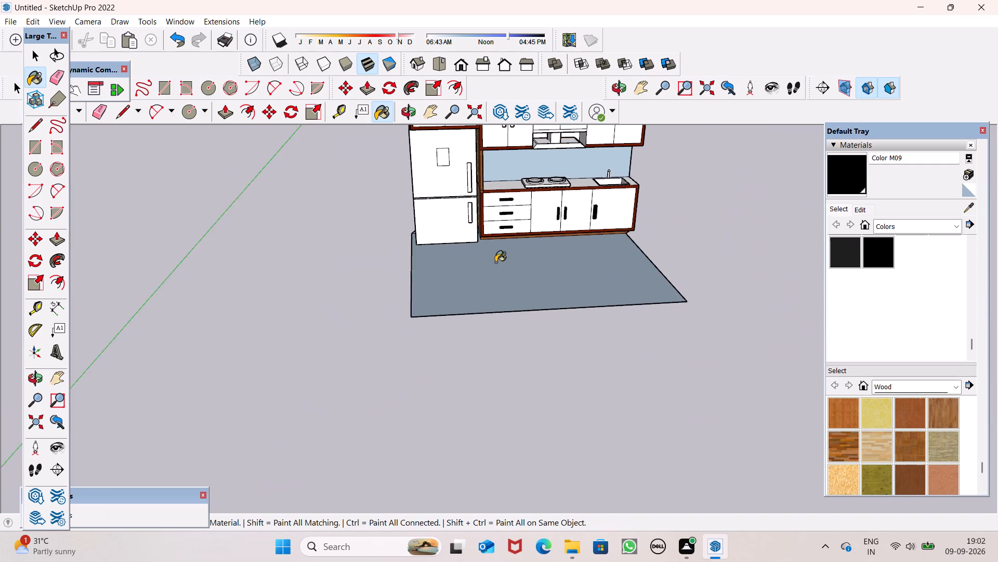
pyautogui.scroll(-6, 493, 235)
pyautogui.scroll(7, 485, 168)
pyautogui.scroll(13, 424, 144)
pyautogui.middleClick(457, 193)
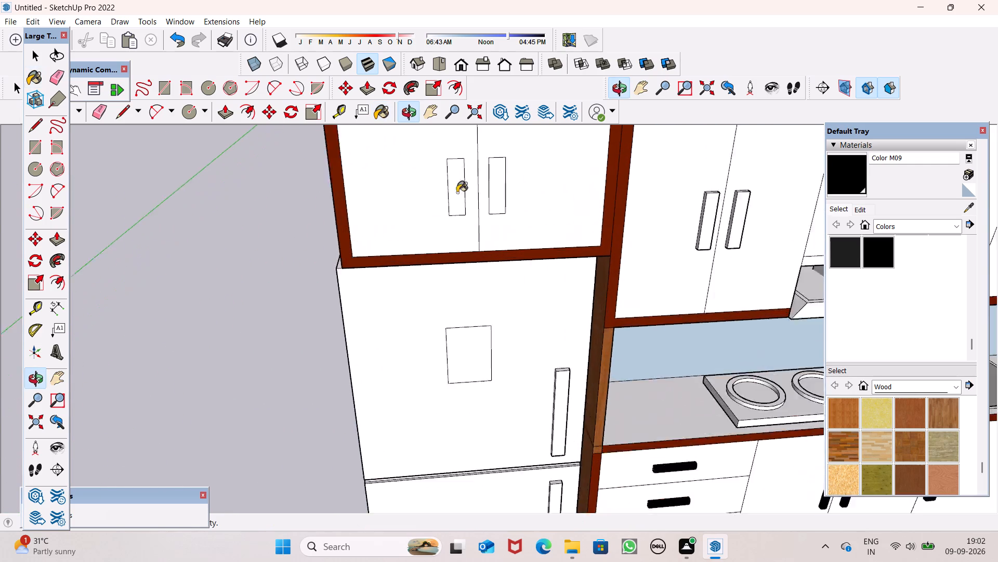
pyautogui.scroll(1, 457, 193)
pyautogui.moveTo(460, 195); pyautogui.dragTo(469, 279, button='middle')
pyautogui.scroll(7, 766, 297)
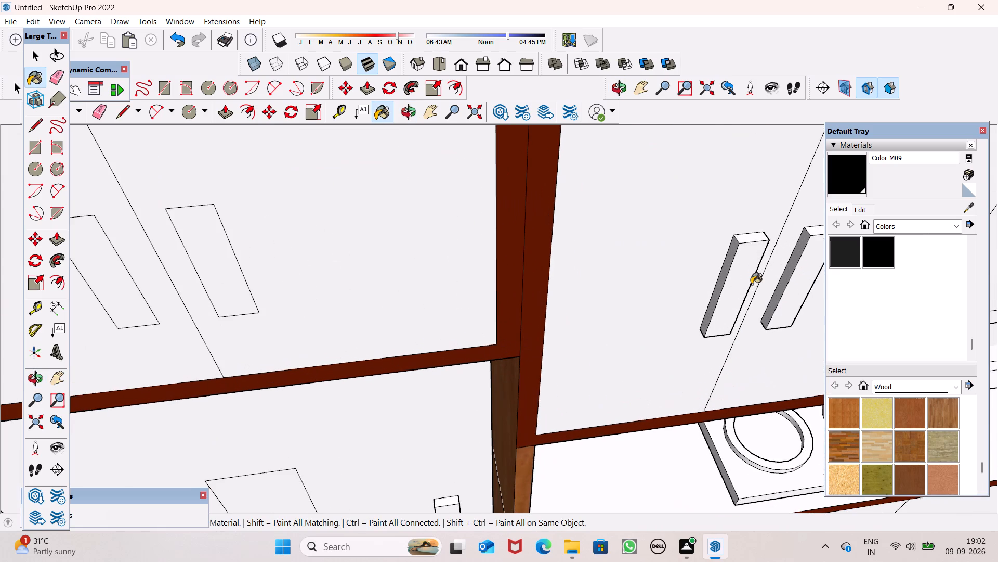
pyautogui.click(752, 240)
pyautogui.click(742, 264)
pyautogui.click(730, 257)
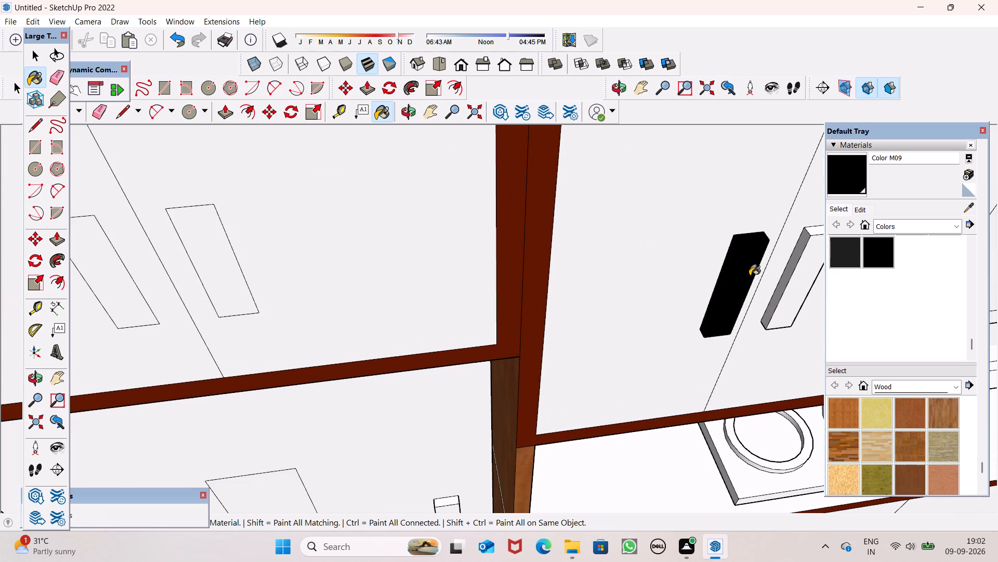
pyautogui.moveTo(718, 300); pyautogui.dragTo(438, 207, button='middle')
pyautogui.click(592, 324)
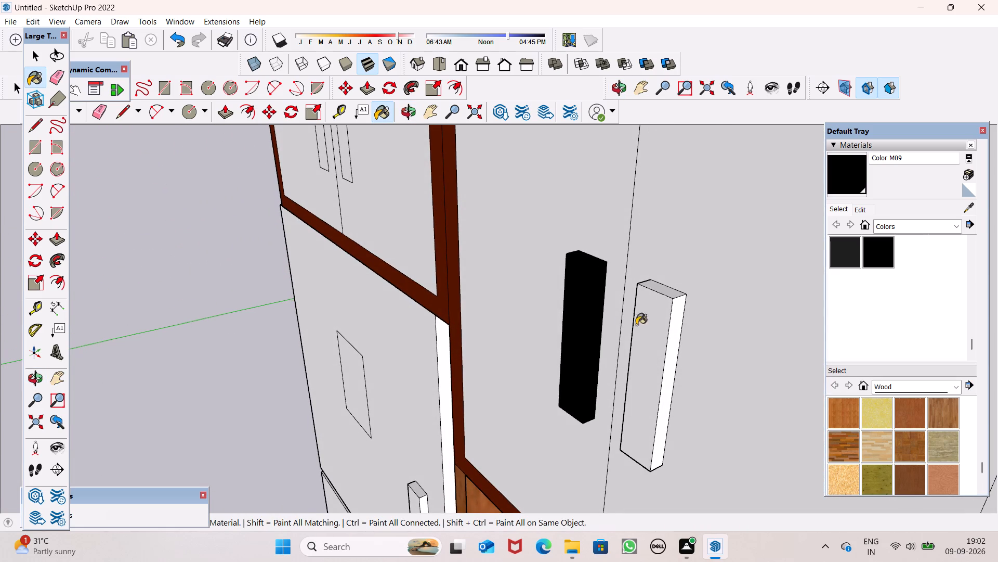
# Paint the front, right-hand side and top of that wall cabinet's right handle with Color M09.
pyautogui.click(649, 325)
pyautogui.click(676, 326)
pyautogui.click(662, 292)
# Paint the undersides of both handles on the wall cabinet beside the fridge with Color M09.
pyautogui.moveTo(665, 334); pyautogui.dragTo(672, 324, button='middle')
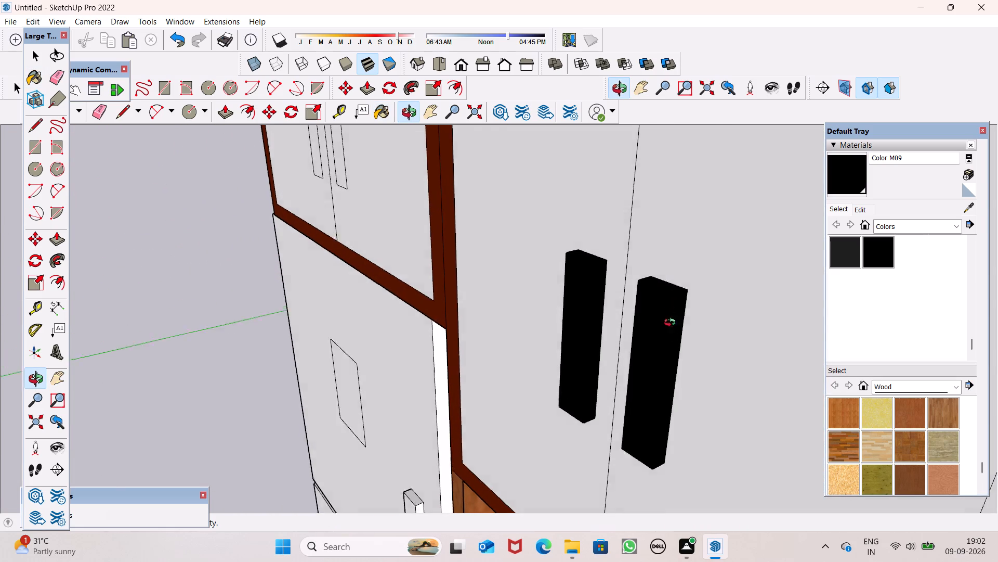
pyautogui.moveTo(672, 324); pyautogui.dragTo(747, 109, button='middle')
pyautogui.scroll(5, 697, 424)
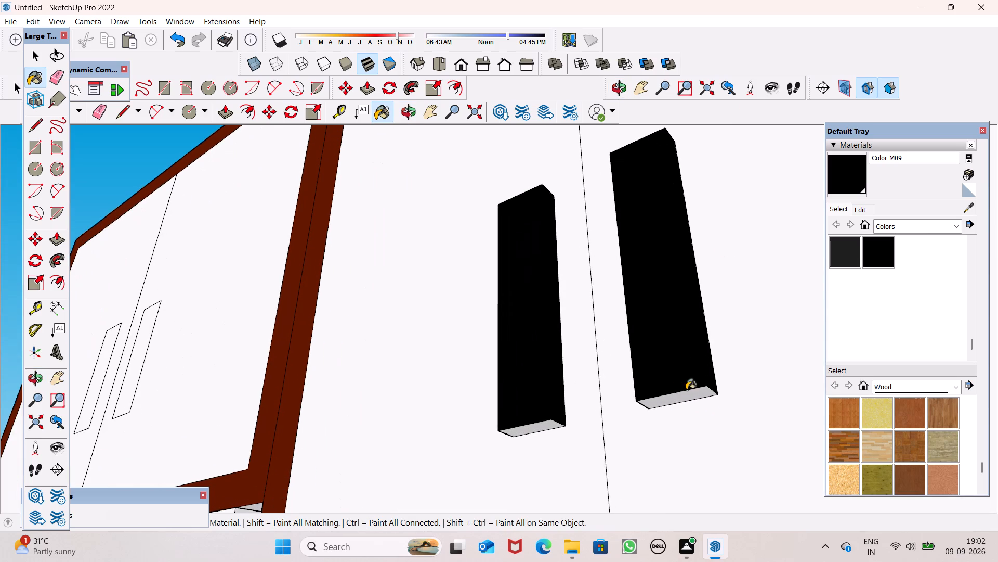
pyautogui.click(685, 394)
pyautogui.click(534, 429)
# Paint the fronts, right-hand sides and undersides of the two handles on the cabinet above the range hood with Color M09.
pyautogui.scroll(-3, 503, 351)
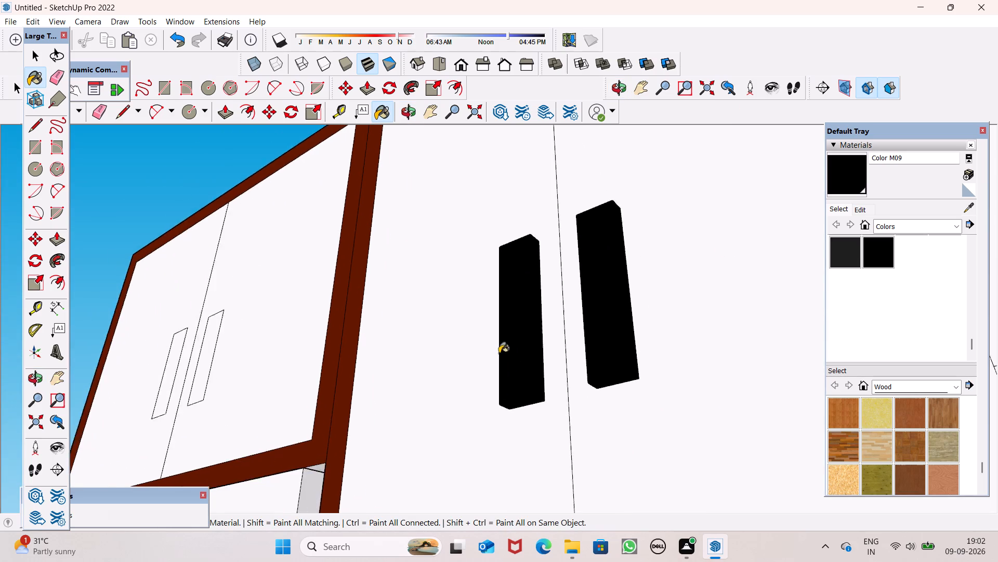
pyautogui.scroll(-13, 499, 353)
pyautogui.scroll(4, 737, 249)
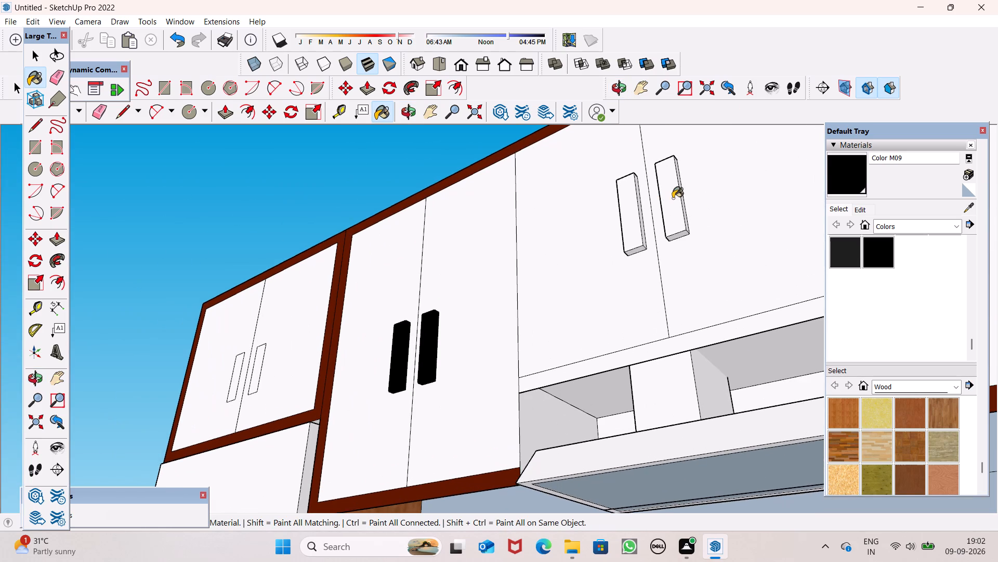
pyautogui.click(673, 198)
pyautogui.scroll(8, 673, 214)
pyautogui.click(586, 227)
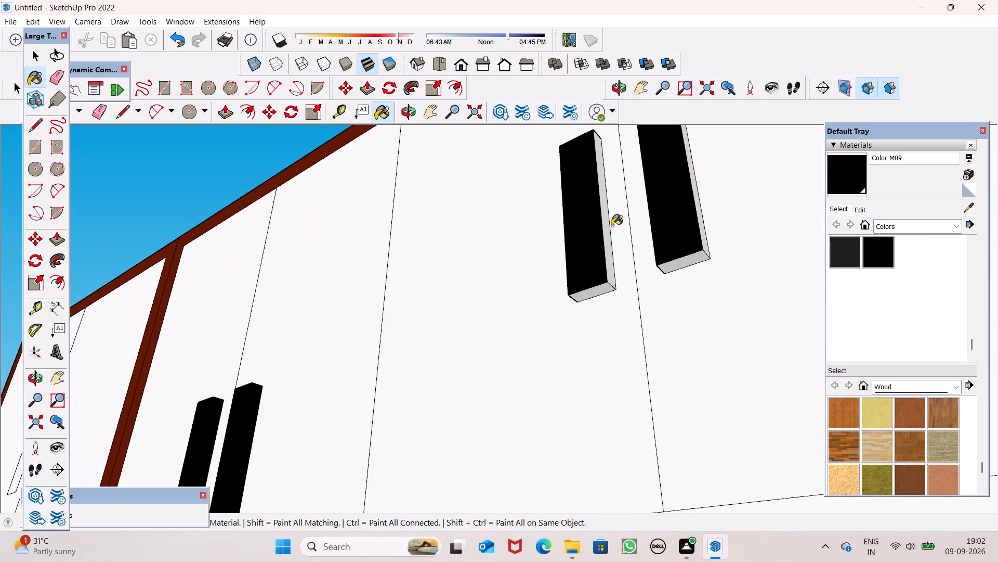
pyautogui.click(608, 228)
pyautogui.click(601, 290)
pyautogui.moveTo(688, 267); pyautogui.dragTo(688, 261)
pyautogui.click(704, 245)
# Paint the top ends and left-hand sides of both handles above the range hood with Color M09.
pyautogui.moveTo(707, 267); pyautogui.dragTo(879, 558, button='middle')
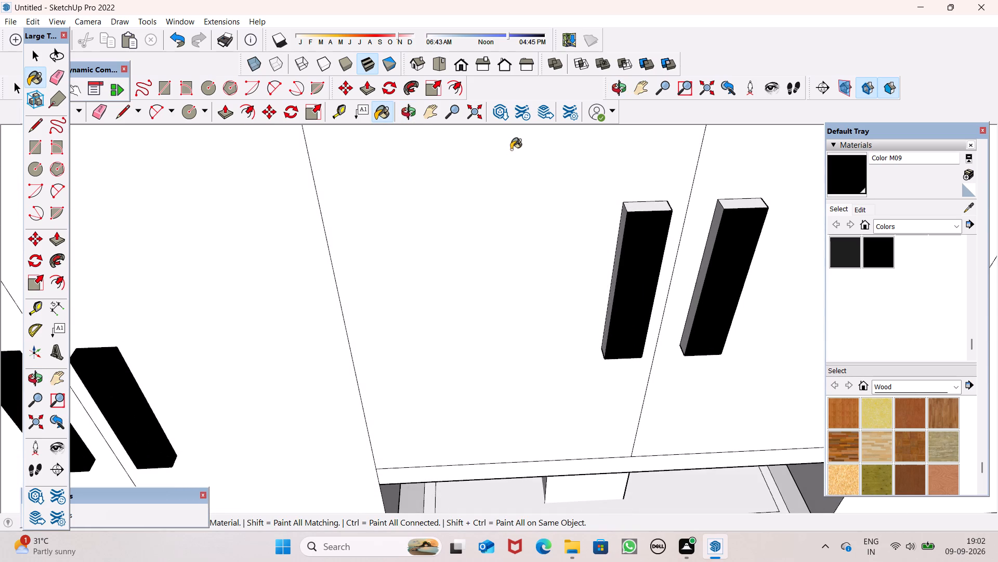
pyautogui.scroll(1, 572, 154)
pyautogui.moveTo(650, 214); pyautogui.dragTo(666, 218)
pyautogui.click(762, 208)
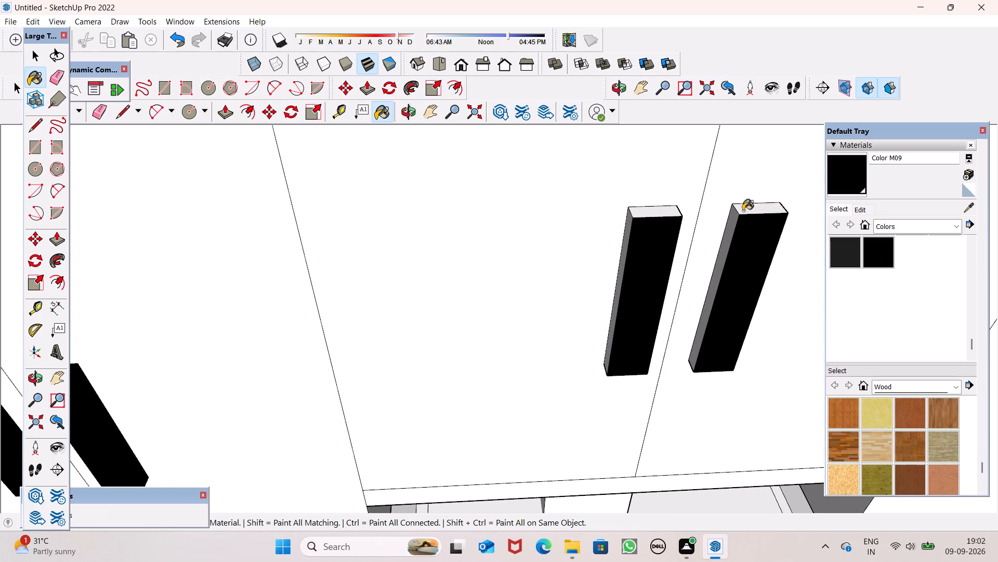
pyautogui.click(667, 207)
pyautogui.moveTo(730, 234); pyautogui.dragTo(724, 236)
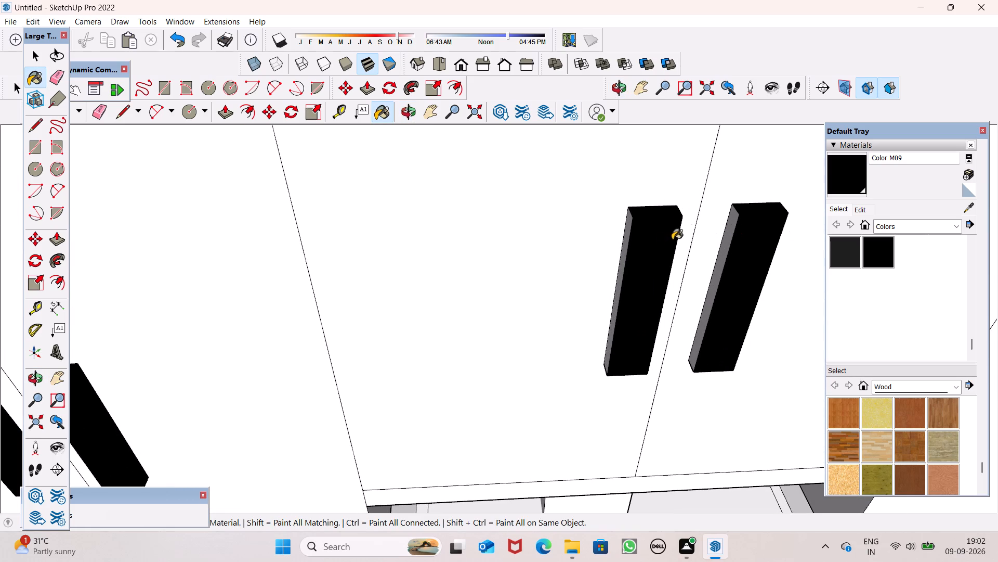
pyautogui.click(629, 240)
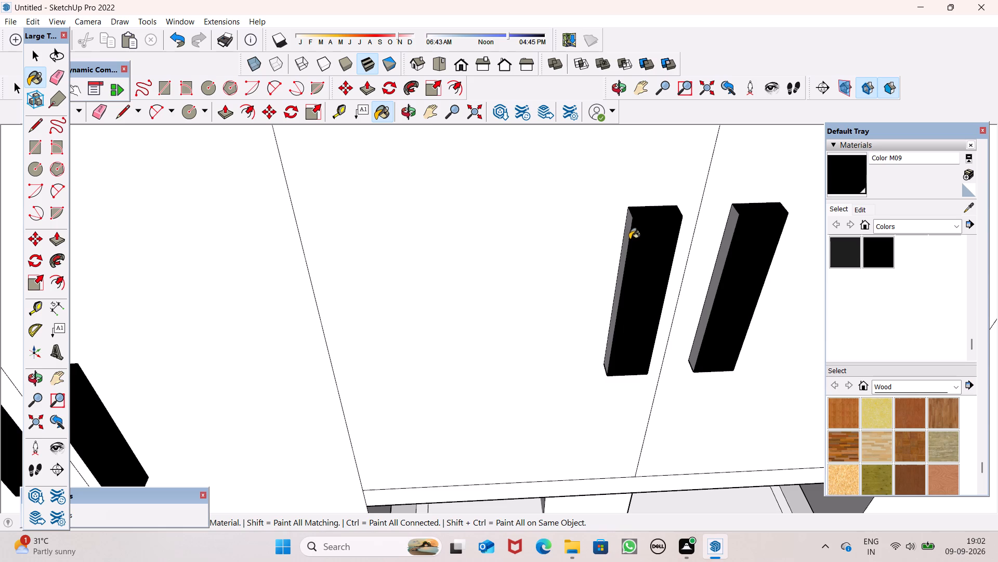
pyautogui.moveTo(619, 244); pyautogui.dragTo(673, 259, button='middle')
pyautogui.scroll(1, 672, 260)
pyautogui.click(630, 238)
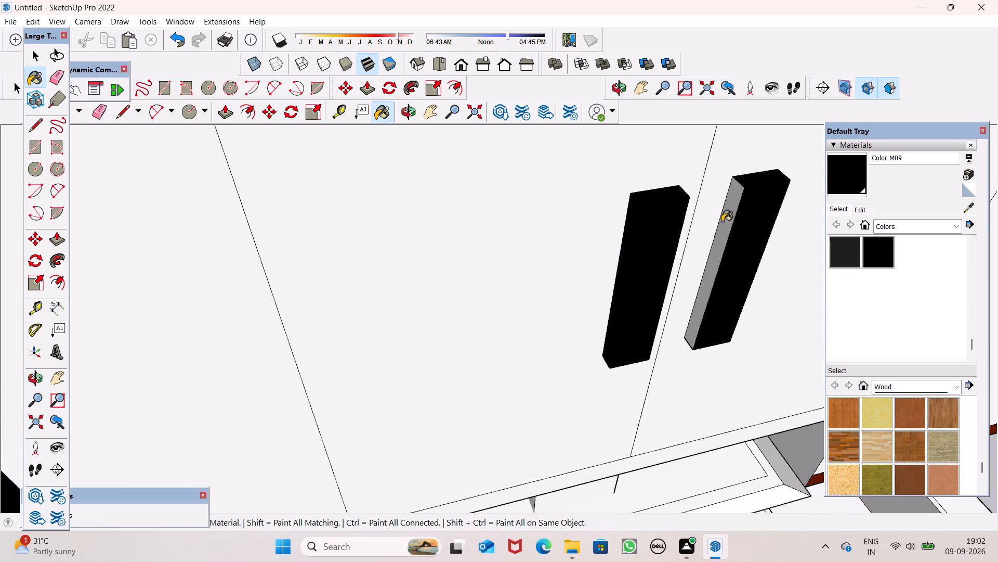
pyautogui.click(722, 222)
# Paint the front, left-hand side and top of the right handle on the wall cabinet above the sink with Color M09.
pyautogui.scroll(-20, 673, 205)
pyautogui.scroll(-1, 673, 205)
pyautogui.scroll(6, 646, 187)
pyautogui.scroll(-1, 646, 187)
pyautogui.scroll(5, 646, 187)
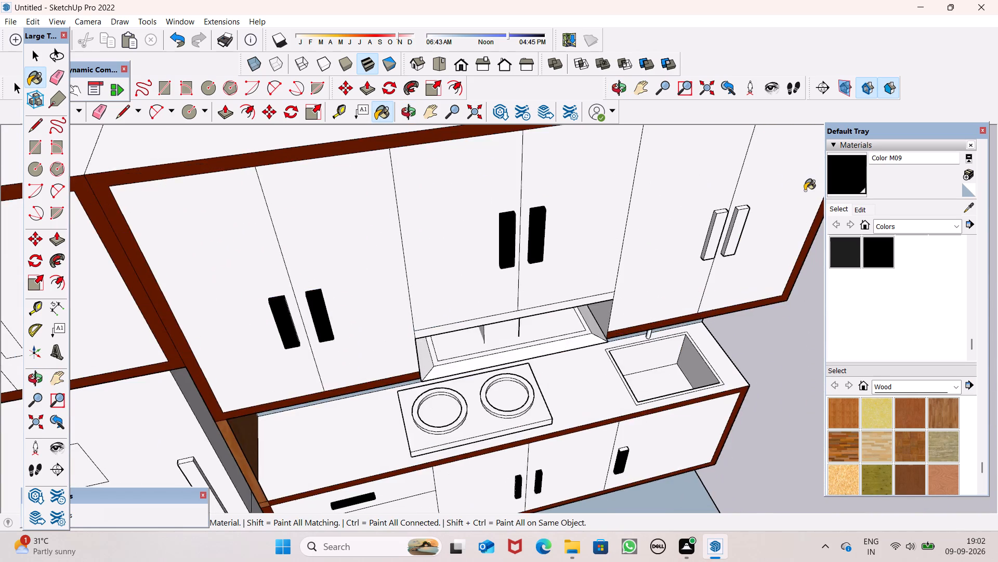
pyautogui.scroll(4, 805, 190)
pyautogui.scroll(6, 704, 244)
pyautogui.click(662, 239)
pyautogui.click(641, 225)
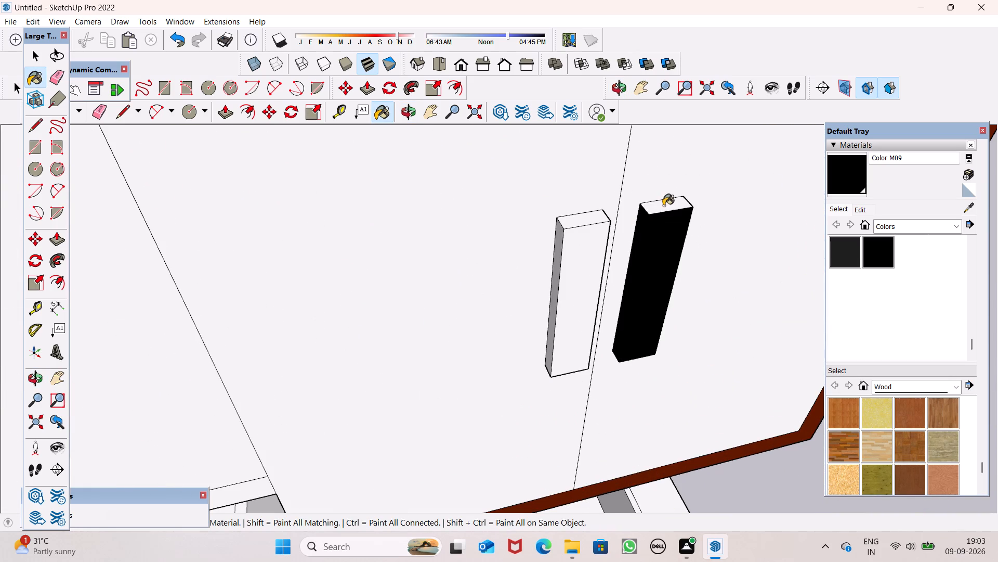
pyautogui.click(663, 205)
# Paint the front, left-hand side and top of the left handle on the wall cabinet above the sink with Color M09.
pyautogui.moveTo(572, 223); pyautogui.dragTo(572, 227)
pyautogui.click(578, 244)
pyautogui.click(558, 239)
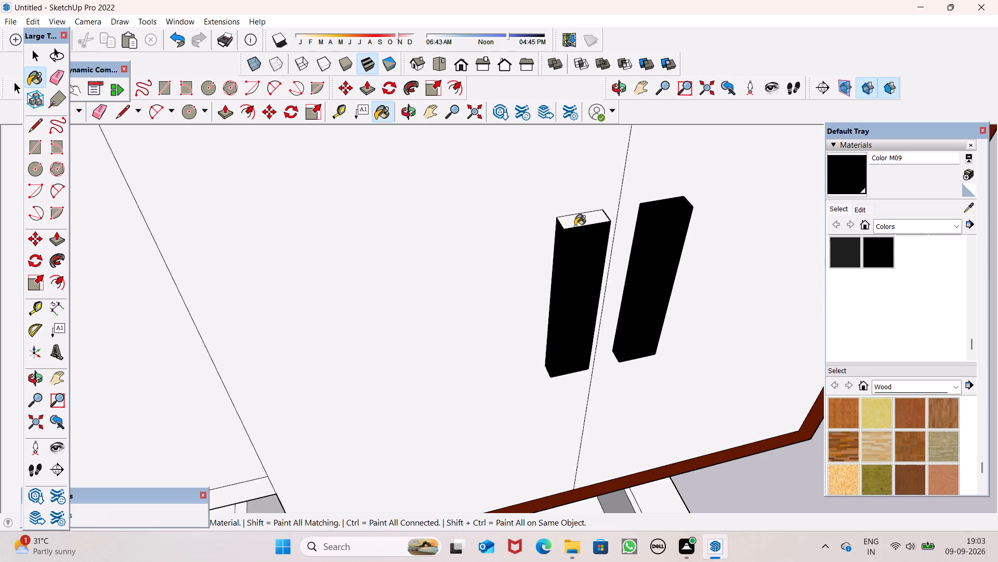
pyautogui.click(575, 226)
pyautogui.click(599, 216)
pyautogui.moveTo(610, 251); pyautogui.dragTo(495, 229, button='middle')
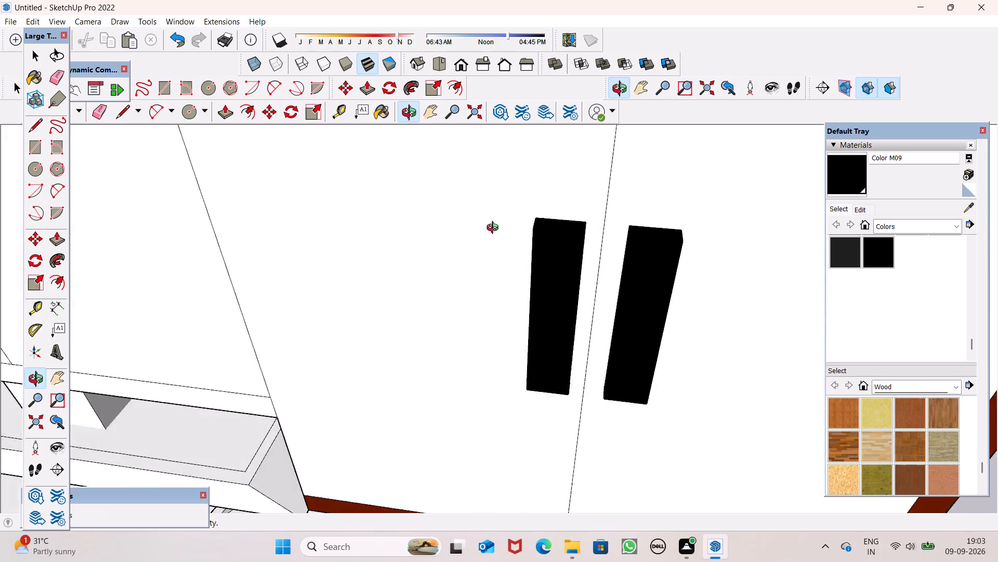
# Paint the right-hand sides and undersides of both handles on the wall cabinet above the sink with Color M09.
pyautogui.moveTo(495, 229); pyautogui.dragTo(418, 56, button='middle')
pyautogui.scroll(7, 607, 289)
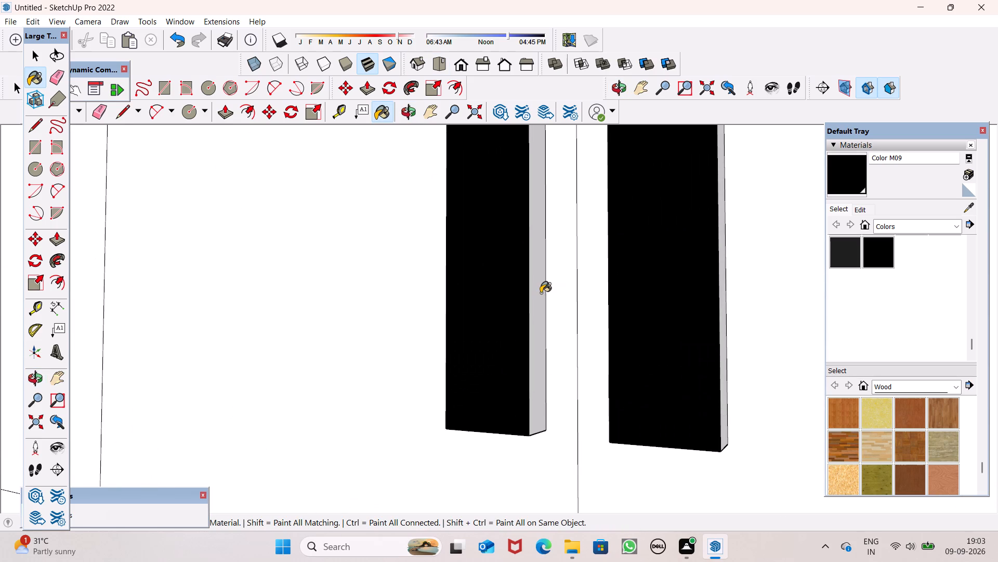
pyautogui.click(541, 293)
pyautogui.scroll(-6, 554, 249)
pyautogui.click(644, 331)
pyautogui.scroll(-4, 648, 303)
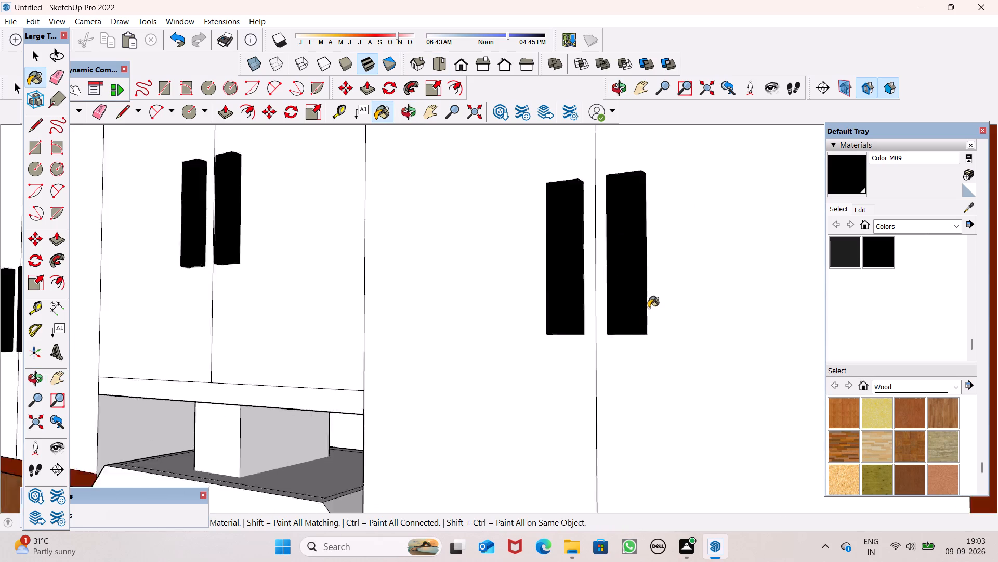
pyautogui.scroll(-3, 648, 308)
pyautogui.moveTo(647, 333); pyautogui.dragTo(657, 151, button='middle')
pyautogui.scroll(7, 608, 151)
pyautogui.moveTo(638, 165); pyautogui.dragTo(616, 173)
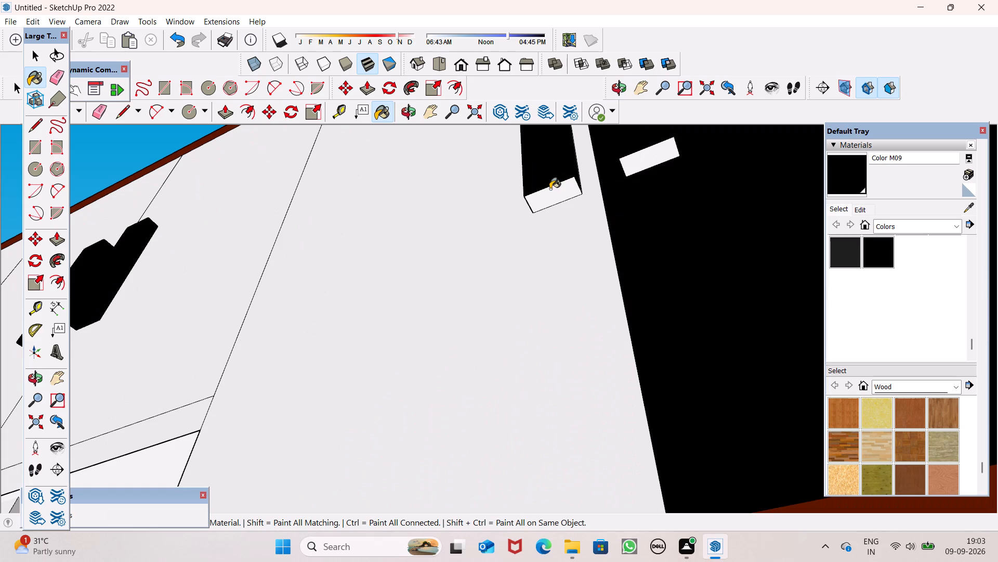
pyautogui.hotkey('ctrl', 'z')
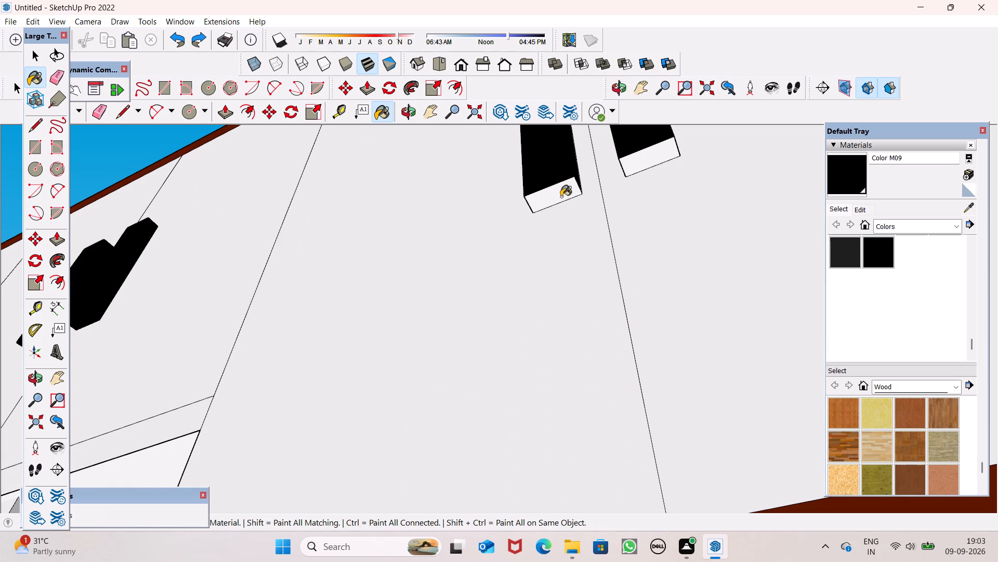
pyautogui.moveTo(561, 195); pyautogui.dragTo(573, 195)
pyautogui.click(650, 160)
pyautogui.scroll(-17, 655, 197)
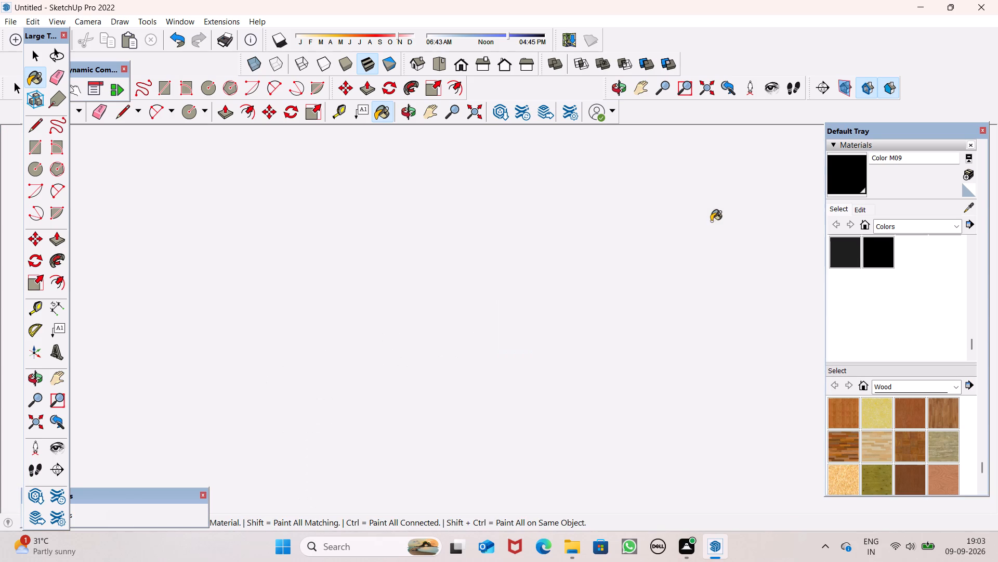
pyautogui.press('space')
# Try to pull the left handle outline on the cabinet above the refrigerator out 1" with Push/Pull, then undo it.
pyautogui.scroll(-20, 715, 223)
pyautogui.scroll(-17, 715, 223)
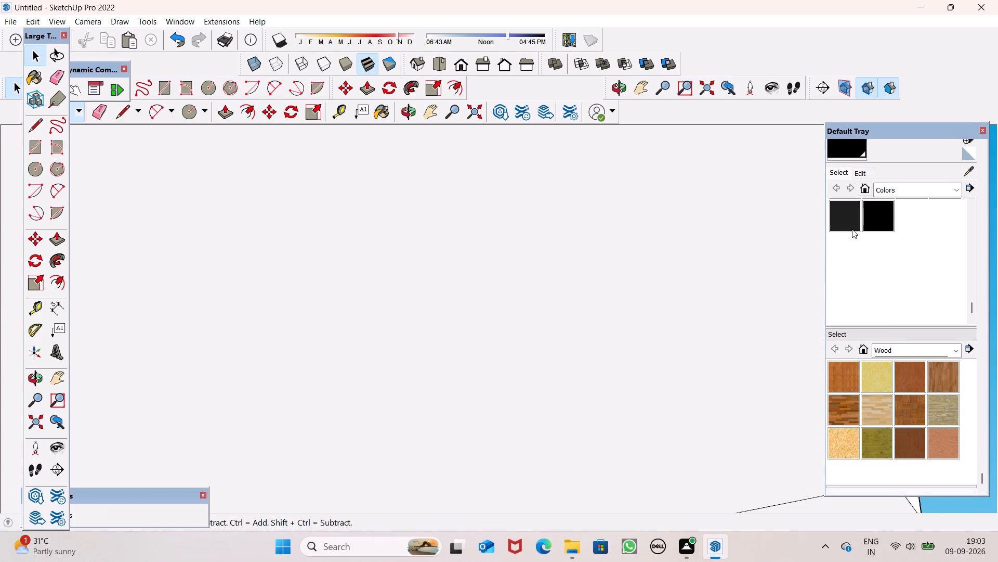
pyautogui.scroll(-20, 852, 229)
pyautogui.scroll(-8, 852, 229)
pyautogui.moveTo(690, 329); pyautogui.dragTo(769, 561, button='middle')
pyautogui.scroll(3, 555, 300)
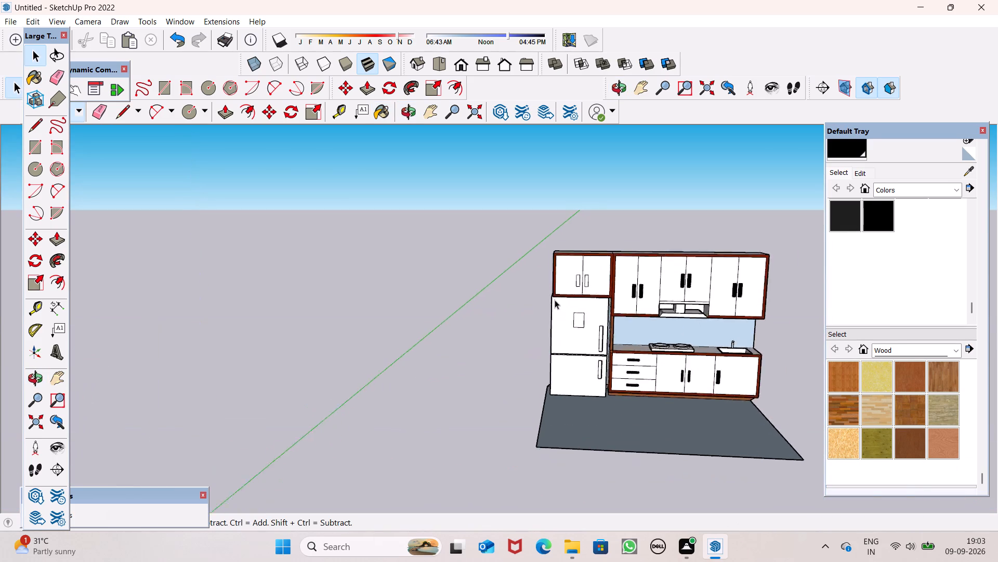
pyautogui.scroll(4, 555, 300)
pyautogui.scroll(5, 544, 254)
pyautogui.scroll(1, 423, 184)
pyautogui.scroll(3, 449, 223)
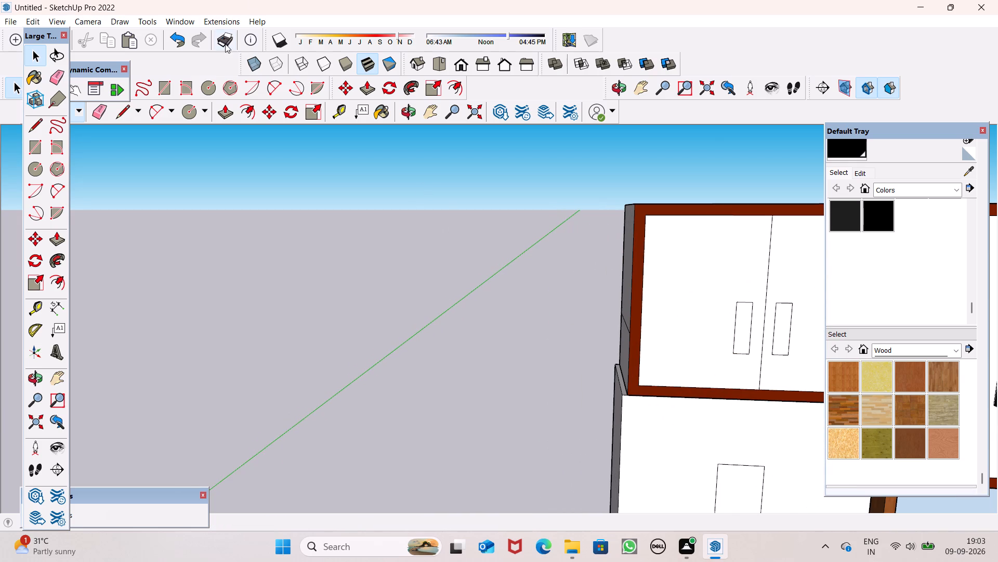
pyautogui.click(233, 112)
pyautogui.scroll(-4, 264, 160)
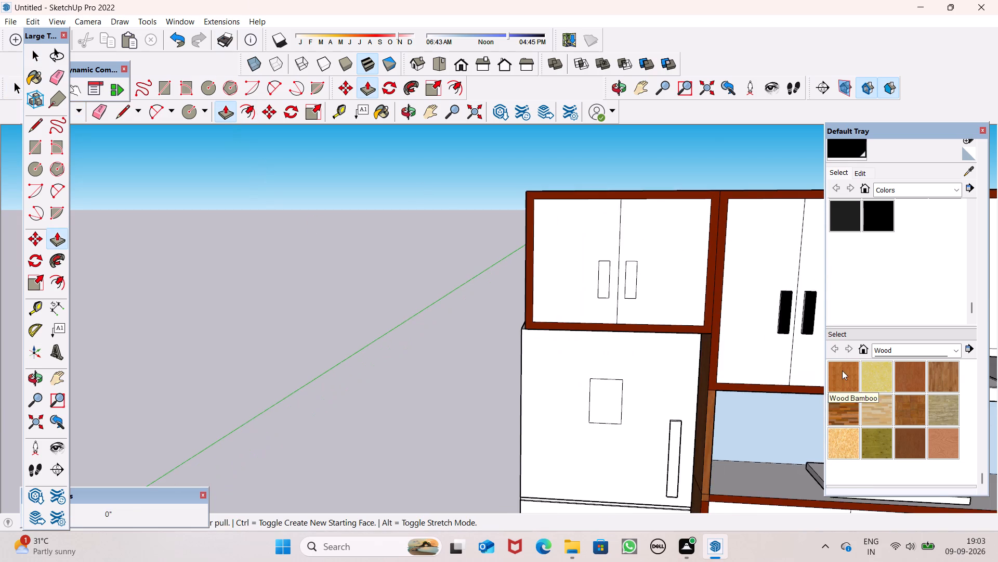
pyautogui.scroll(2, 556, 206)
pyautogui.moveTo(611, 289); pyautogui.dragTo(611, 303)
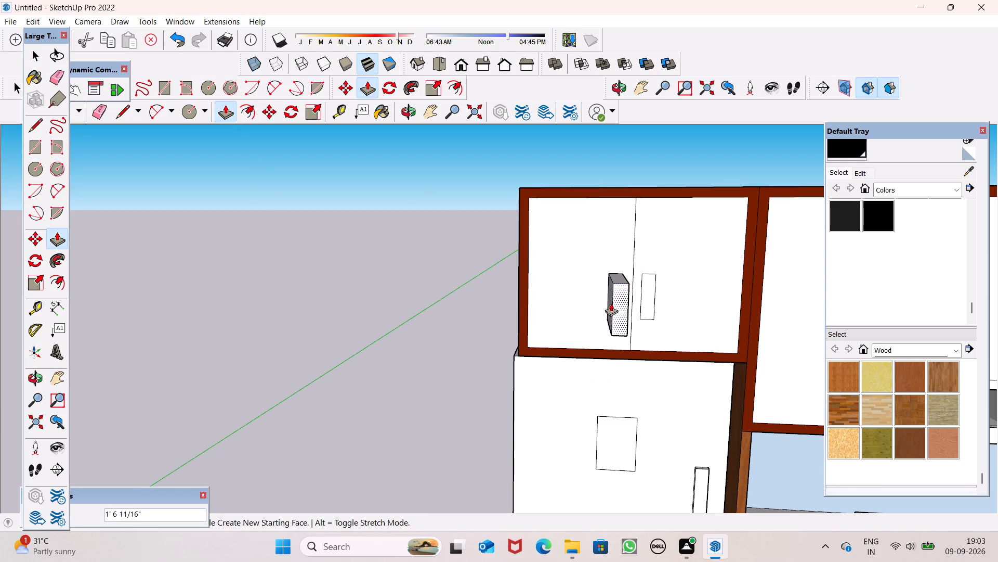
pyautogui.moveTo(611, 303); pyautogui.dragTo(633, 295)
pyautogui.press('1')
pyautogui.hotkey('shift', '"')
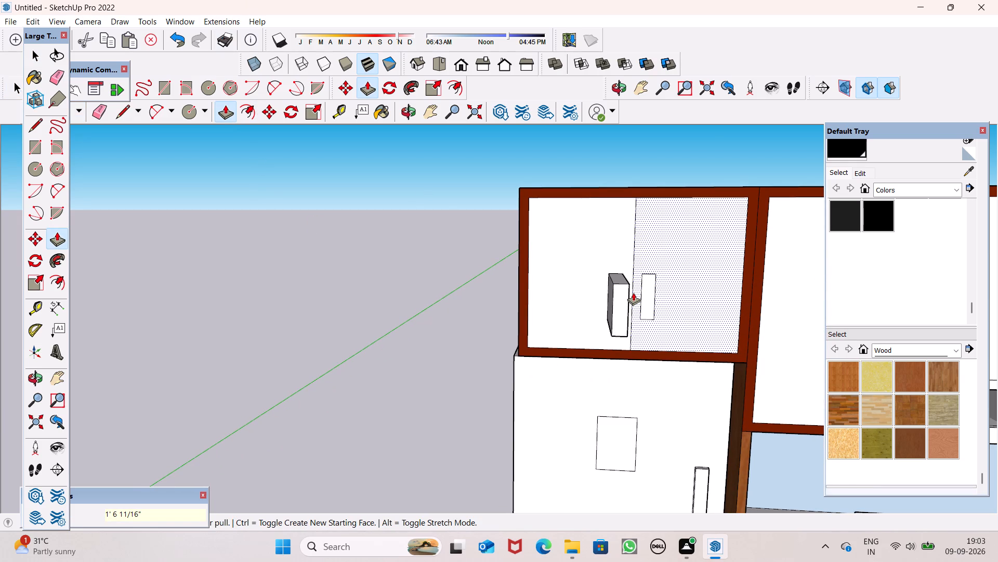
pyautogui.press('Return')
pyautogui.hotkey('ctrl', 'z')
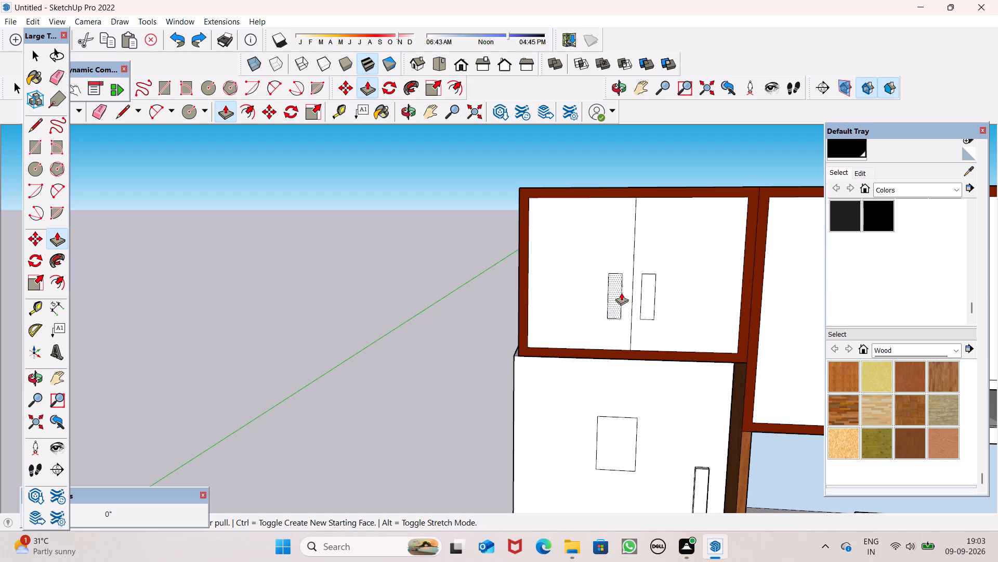
# Pull both handle outlines on the cabinet above the refrigerator out 1" with Push/Pull.
pyautogui.keyDown('ctrl'); pyautogui.moveTo(610, 288); pyautogui.dragTo(614, 311); pyautogui.keyUp('ctrl')
pyautogui.press('1')
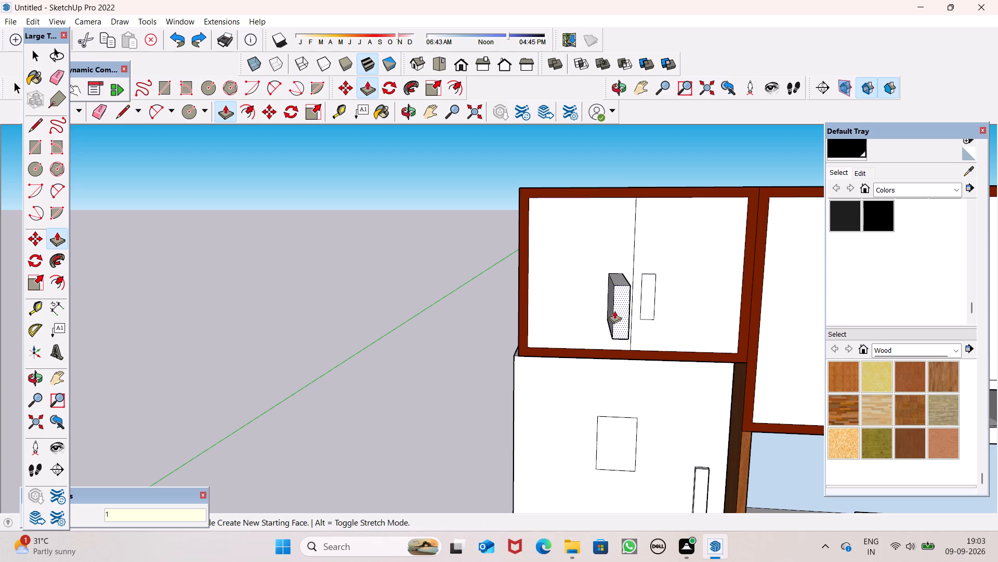
pyautogui.keyDown('ctrl'); pyautogui.moveTo(614, 311); pyautogui.dragTo(621, 311); pyautogui.keyUp('ctrl')
pyautogui.hotkey('shift', '"')
pyautogui.press('Return')
pyautogui.moveTo(656, 300); pyautogui.dragTo(650, 402, button='middle')
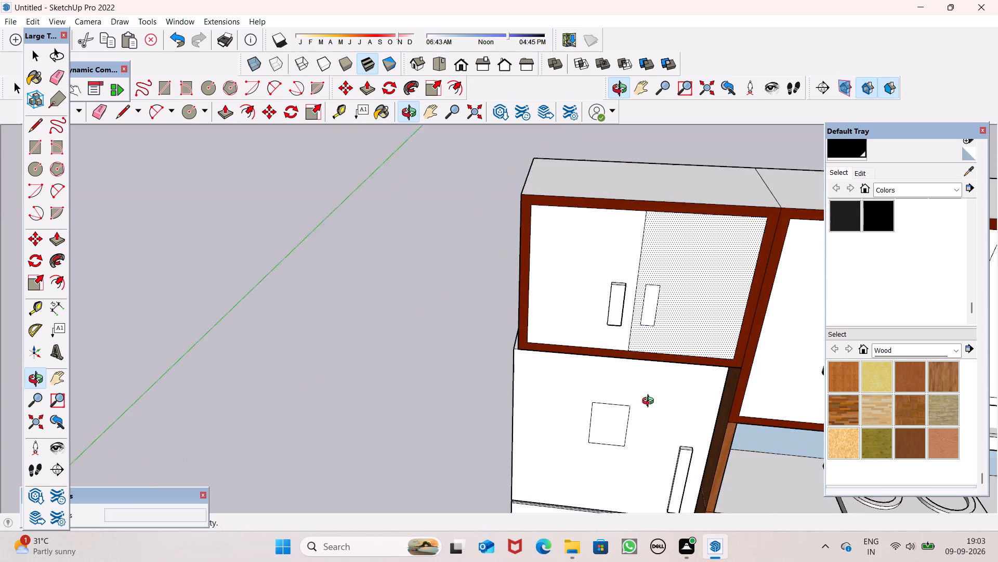
pyautogui.moveTo(650, 402); pyautogui.dragTo(648, 412, button='middle')
pyautogui.scroll(6, 655, 338)
pyautogui.moveTo(645, 282); pyautogui.dragTo(585, 276)
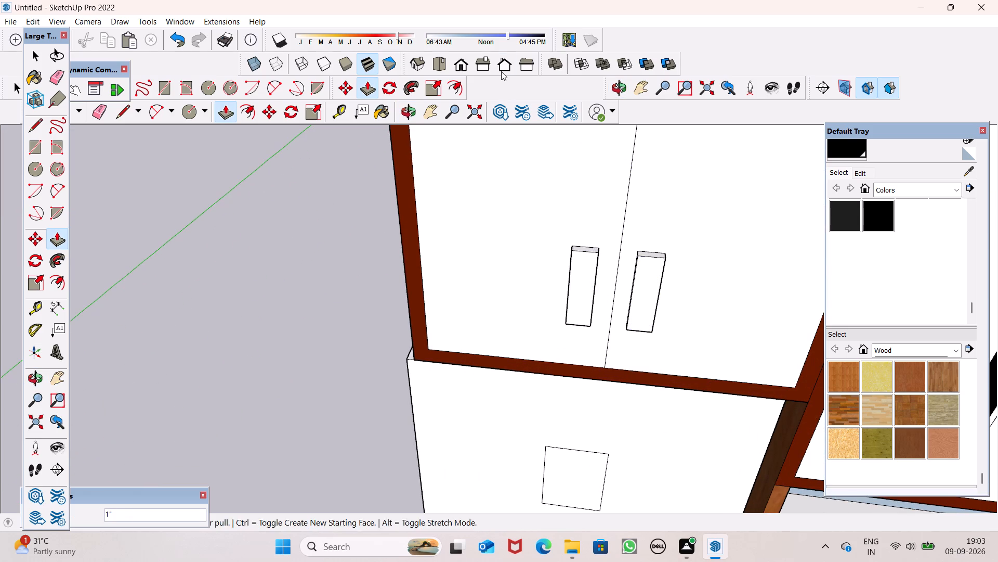
# Paint the front faces of both handles on the cabinet above the refrigerator with Color M09.
pyautogui.click(384, 112)
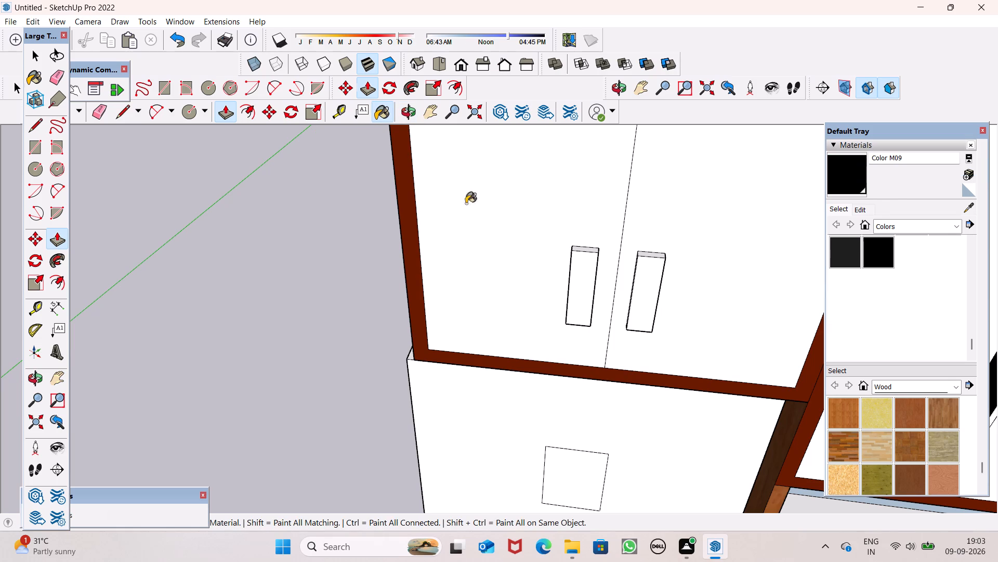
pyautogui.scroll(6, 592, 274)
pyautogui.middleClick(593, 272)
pyautogui.click(576, 232)
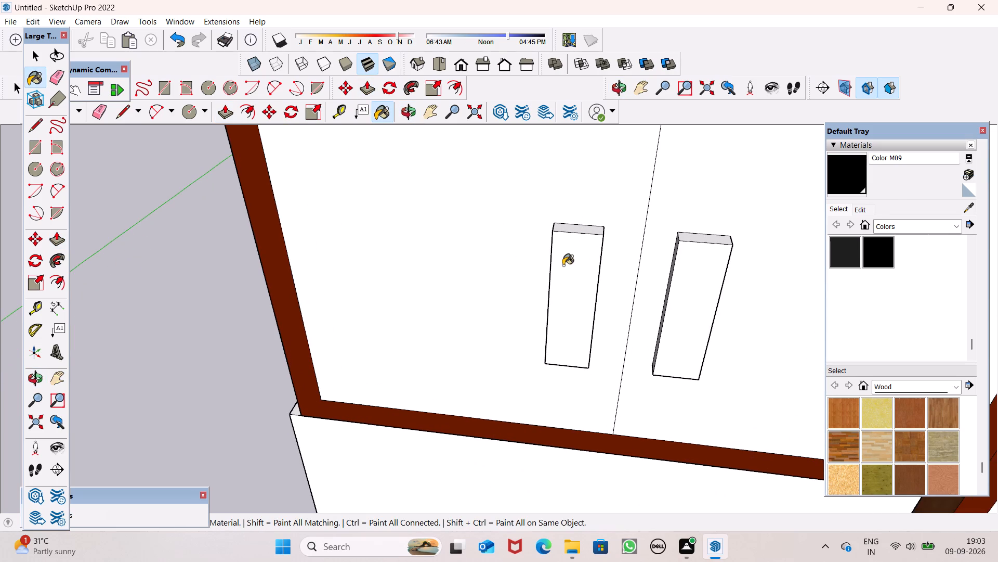
pyautogui.click(563, 264)
pyautogui.moveTo(590, 233); pyautogui.dragTo(590, 245)
pyautogui.moveTo(686, 272); pyautogui.dragTo(687, 267)
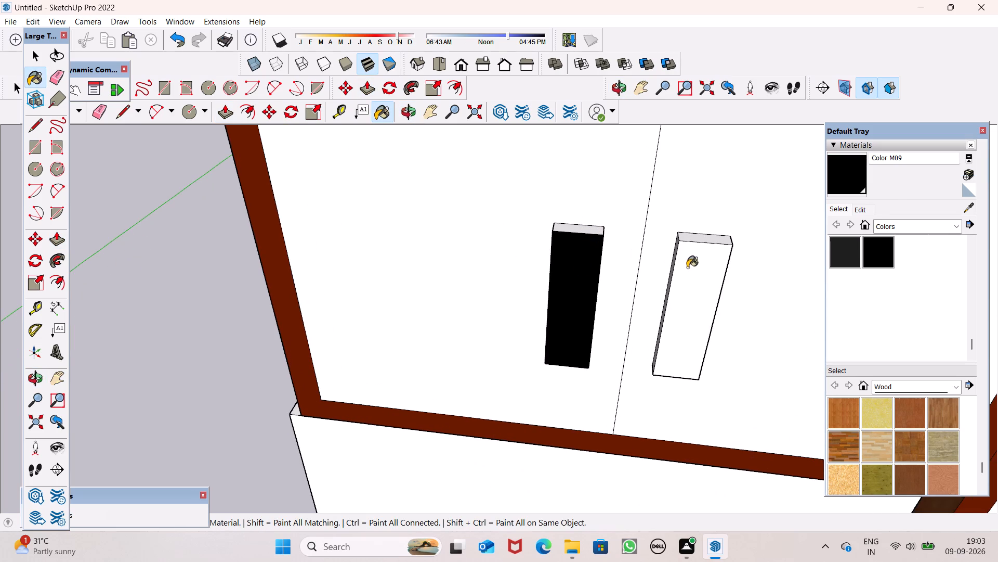
pyautogui.moveTo(687, 267); pyautogui.dragTo(687, 265)
pyautogui.click(691, 241)
# Paint the top ends and left-hand sides of both handles above the refrigerator with Color M09.
pyautogui.scroll(1, 686, 272)
pyautogui.moveTo(686, 273); pyautogui.dragTo(717, 408, button='middle')
pyautogui.moveTo(580, 293); pyautogui.dragTo(618, 296)
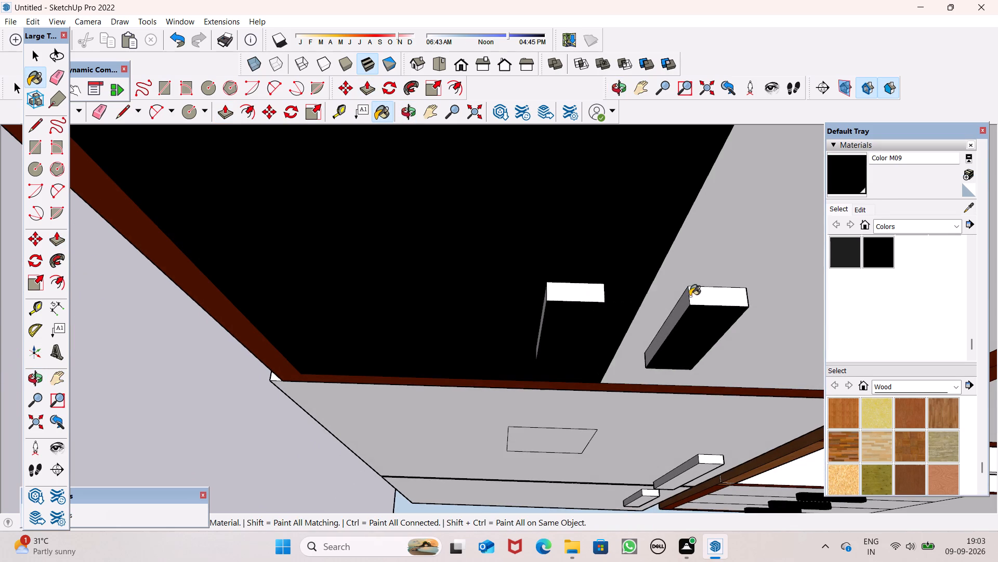
pyautogui.hotkey('ctrl', 'z')
pyautogui.scroll(6, 605, 311)
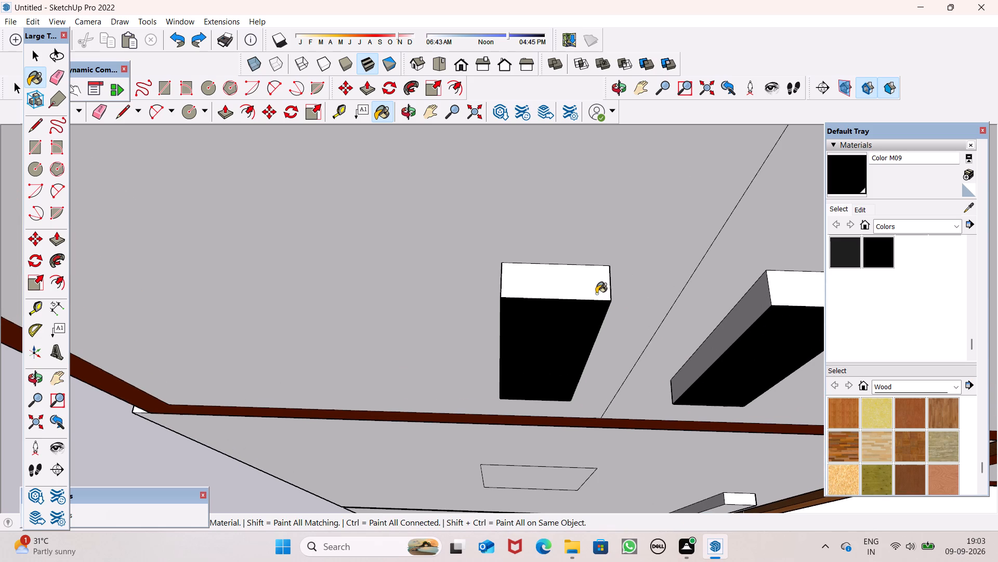
pyautogui.click(596, 287)
pyautogui.moveTo(782, 292); pyautogui.dragTo(773, 295)
pyautogui.click(747, 306)
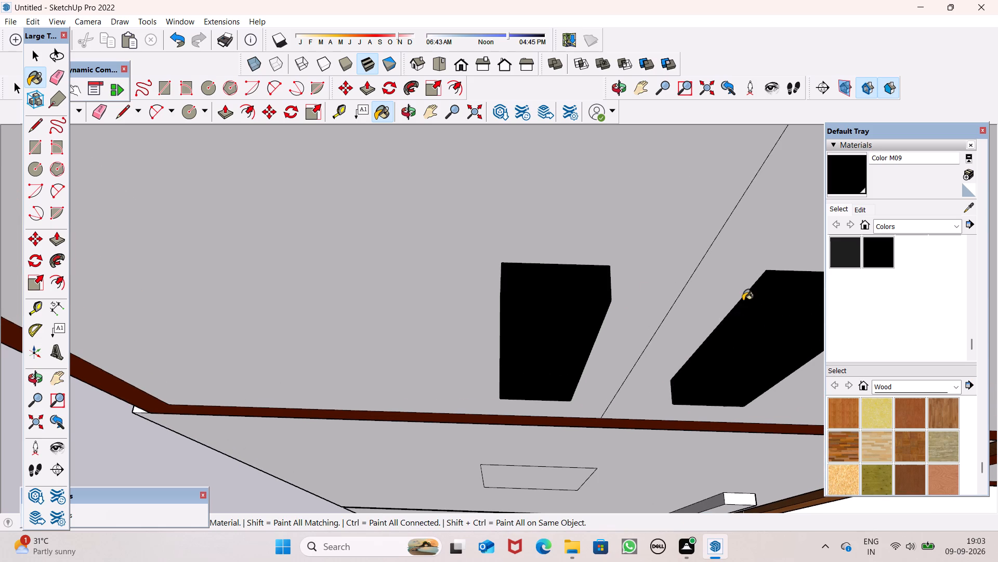
pyautogui.scroll(-7, 743, 301)
pyautogui.moveTo(727, 323); pyautogui.dragTo(907, 301, button='middle')
pyautogui.scroll(6, 642, 283)
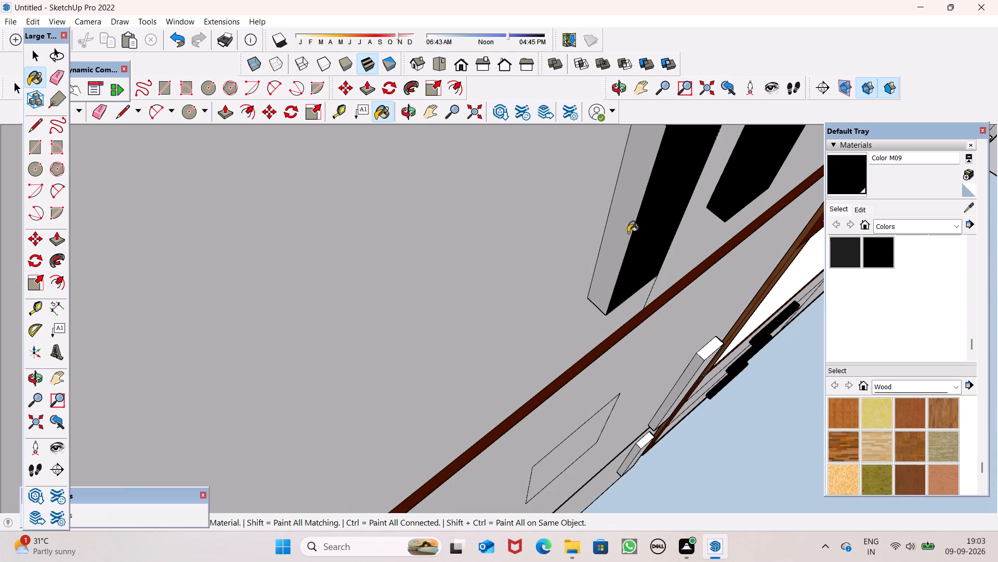
pyautogui.click(628, 233)
# Paint the undersides of both handles on the cabinet above the refrigerator with Color M09.
pyautogui.moveTo(633, 279); pyautogui.dragTo(495, 0, button='middle')
pyautogui.scroll(1, 492, 0)
pyautogui.scroll(6, 626, 292)
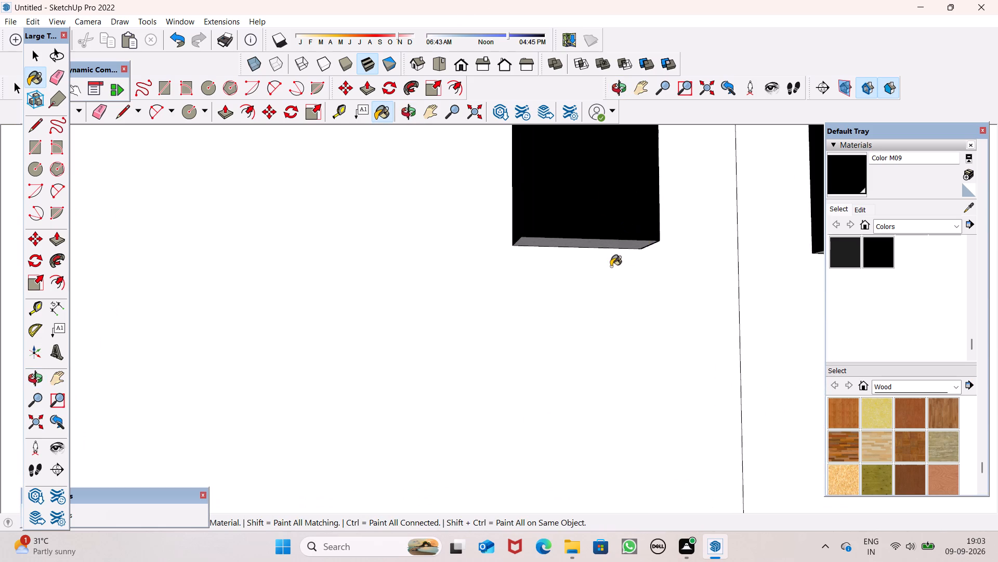
pyautogui.moveTo(652, 281); pyautogui.dragTo(640, 169, button='middle')
pyautogui.scroll(1, 641, 180)
pyautogui.click(608, 252)
pyautogui.scroll(-6, 428, 161)
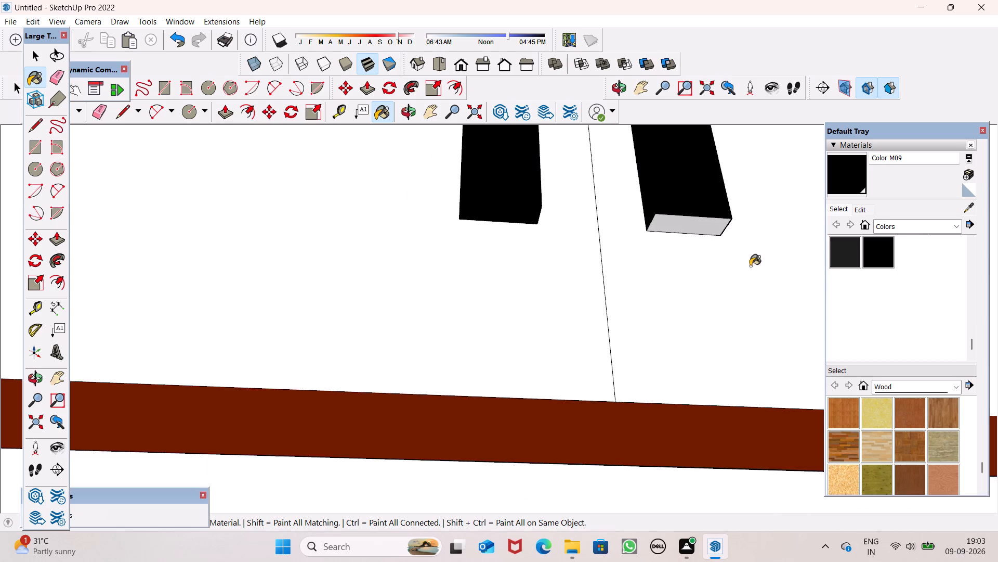
pyautogui.scroll(6, 678, 220)
pyautogui.click(708, 241)
# Paint the right-hand sides of both handles on the cabinet above the refrigerator with Color M09.
pyautogui.moveTo(714, 243); pyautogui.dragTo(360, 453, button='middle')
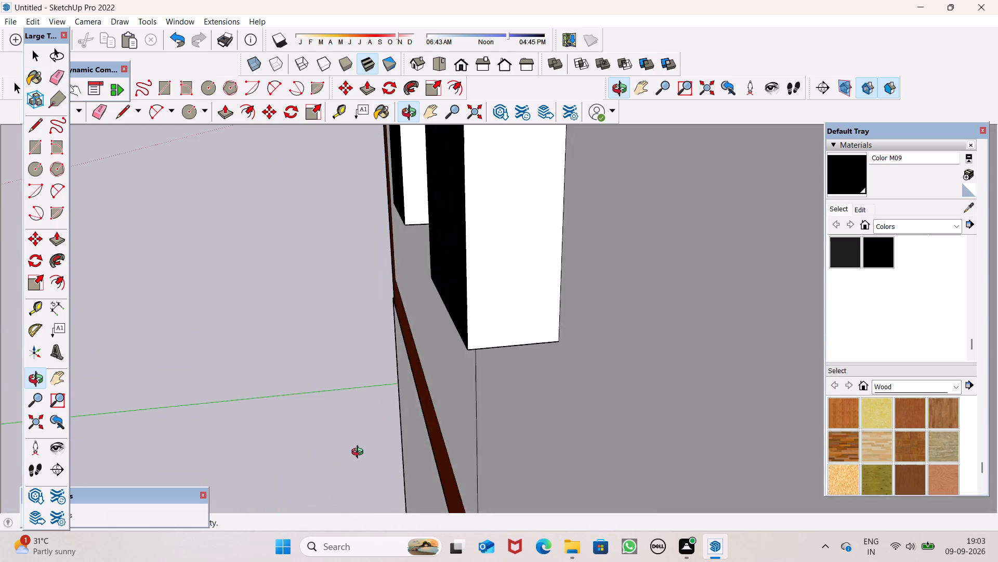
pyautogui.moveTo(360, 453); pyautogui.dragTo(360, 452, button='middle')
pyautogui.scroll(1, 390, 429)
pyautogui.scroll(-20, 524, 316)
pyautogui.scroll(-7, 524, 316)
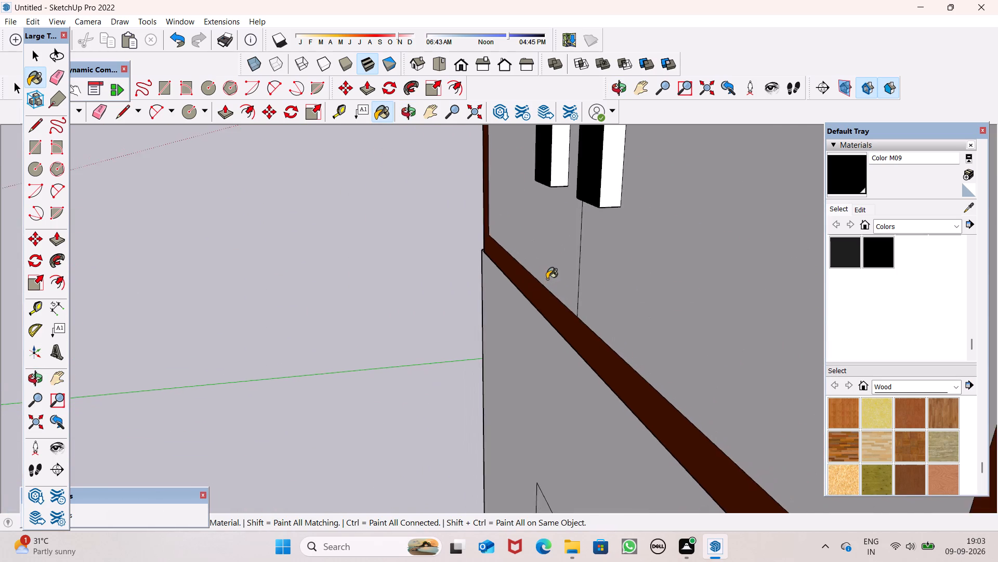
pyautogui.scroll(-3, 547, 279)
pyautogui.click(580, 189)
pyautogui.scroll(5, 568, 188)
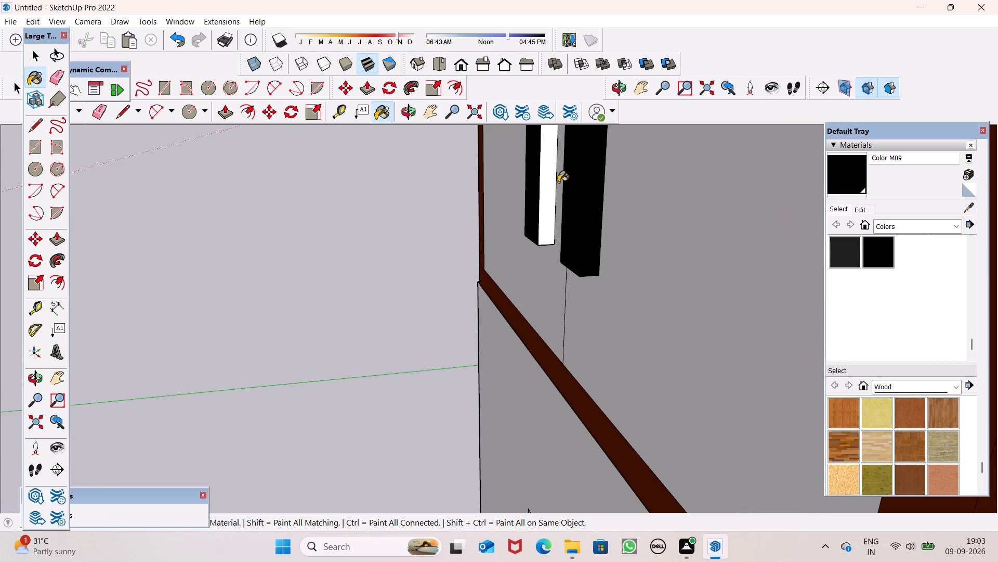
pyautogui.click(545, 184)
pyautogui.press('space')
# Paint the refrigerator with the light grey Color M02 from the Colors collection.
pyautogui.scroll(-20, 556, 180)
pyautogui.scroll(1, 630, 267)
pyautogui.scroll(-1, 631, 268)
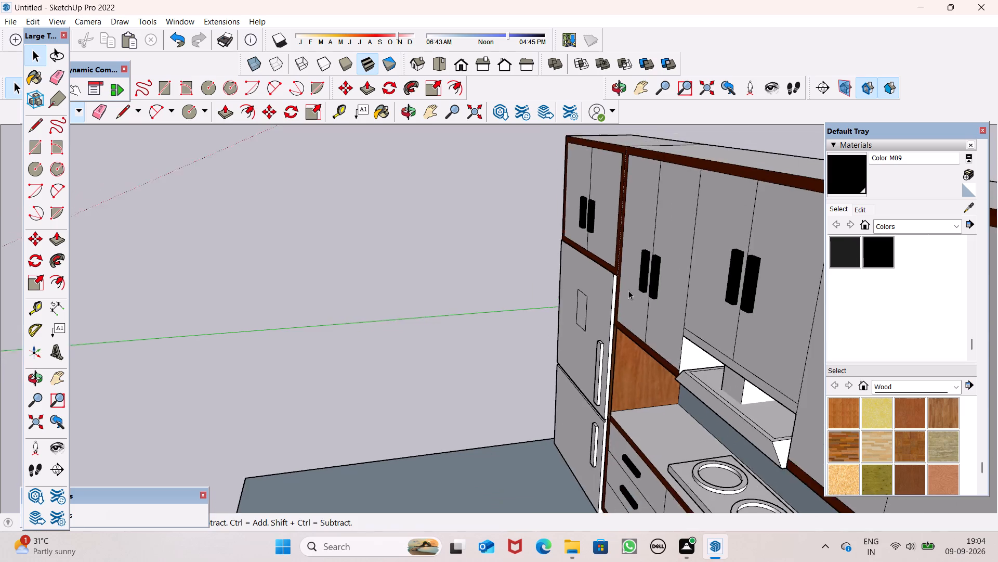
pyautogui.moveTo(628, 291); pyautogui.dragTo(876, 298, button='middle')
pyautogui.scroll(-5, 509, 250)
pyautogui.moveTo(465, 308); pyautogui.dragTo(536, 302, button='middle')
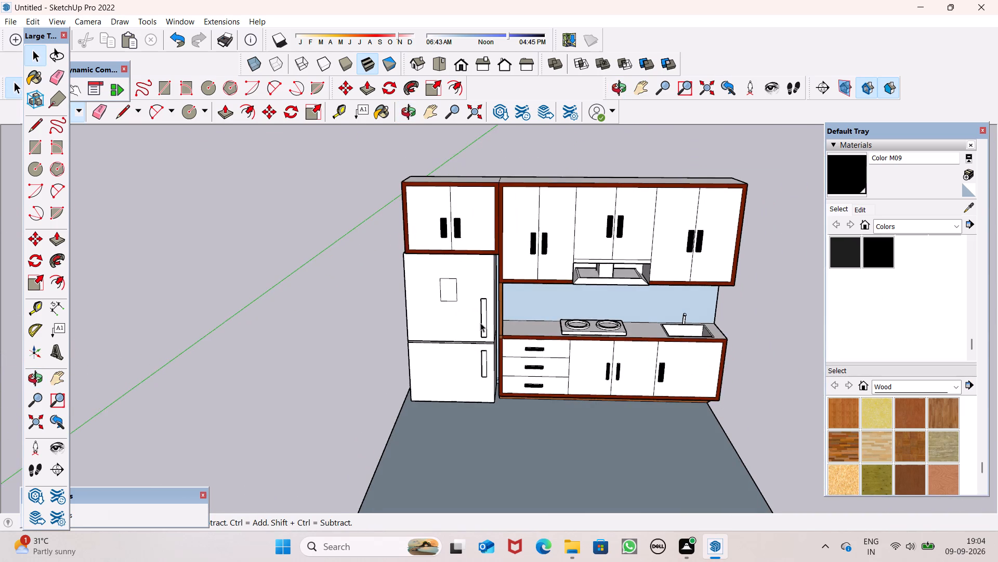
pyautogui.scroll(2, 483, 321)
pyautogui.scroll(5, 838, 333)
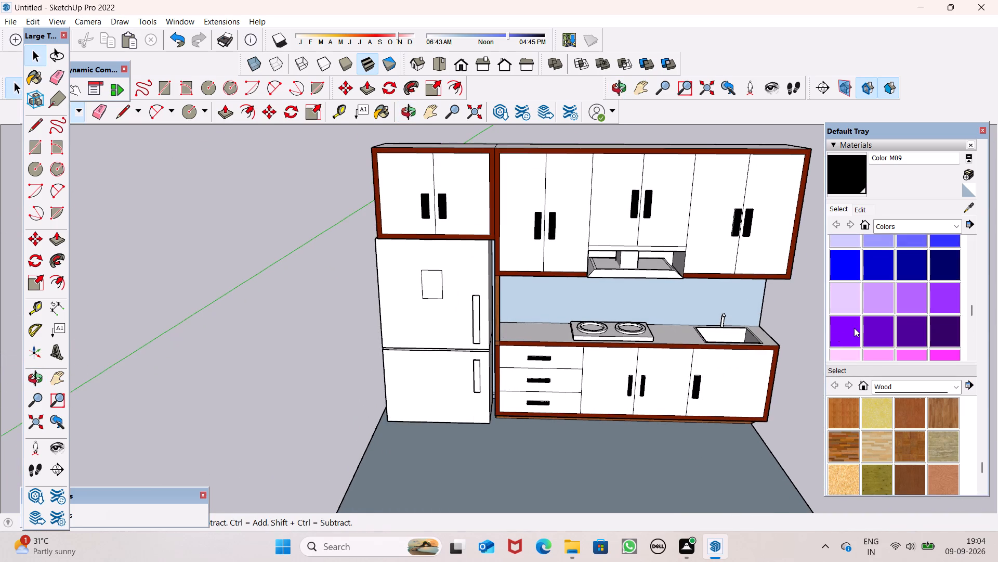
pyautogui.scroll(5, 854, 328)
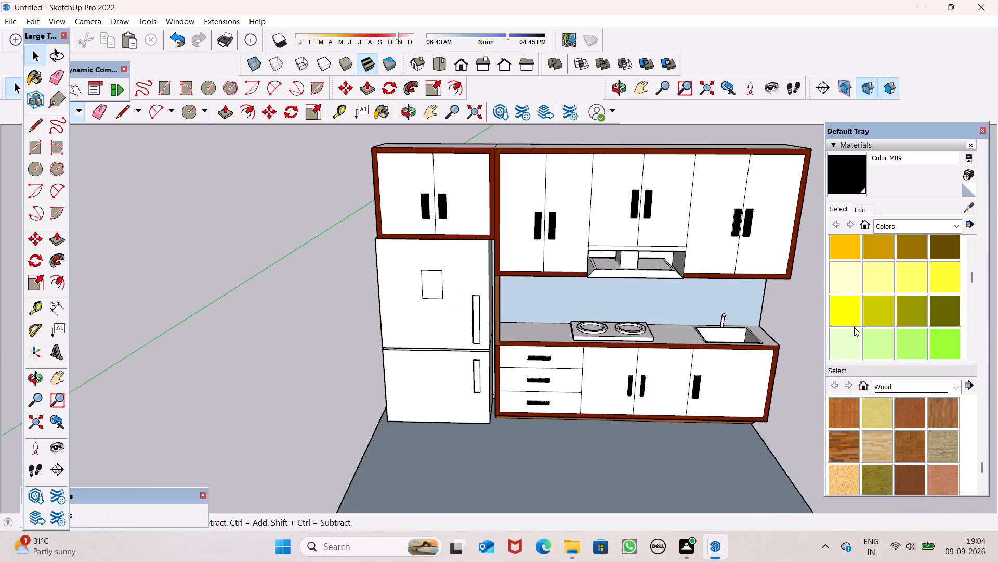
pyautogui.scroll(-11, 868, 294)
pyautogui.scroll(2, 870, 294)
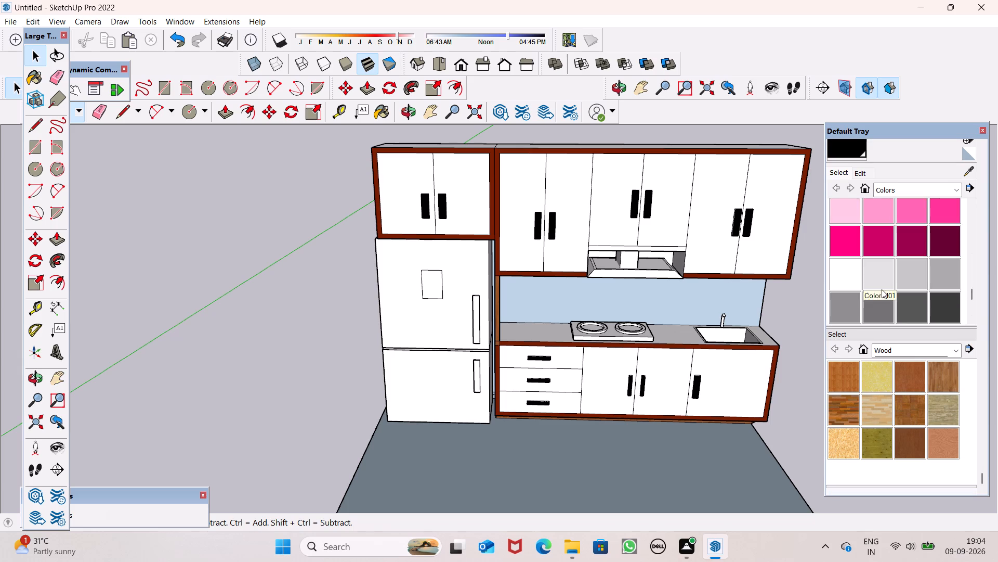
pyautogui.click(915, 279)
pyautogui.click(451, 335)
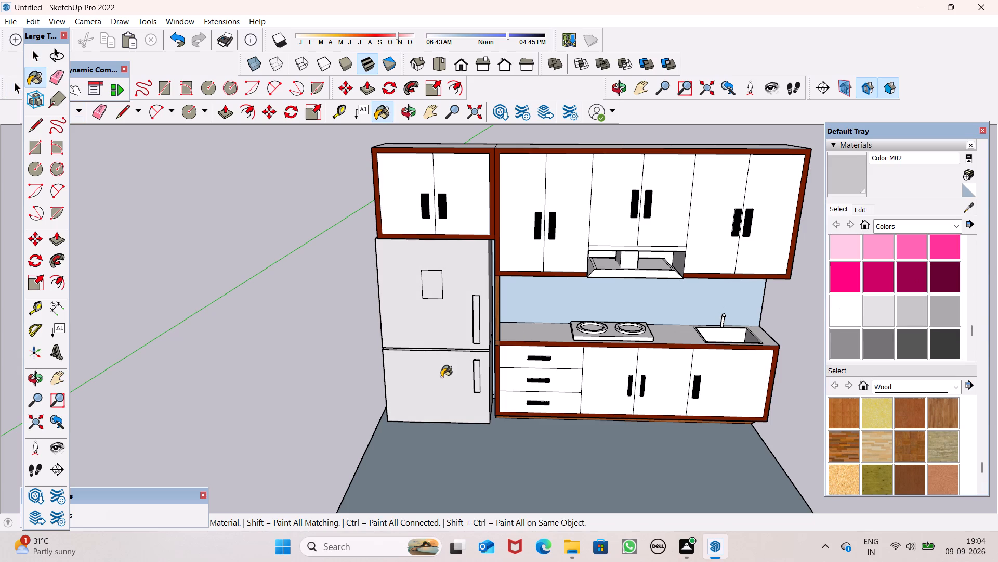
# Paint the refrigerator with the darker grey Color M03.
pyautogui.click(943, 306)
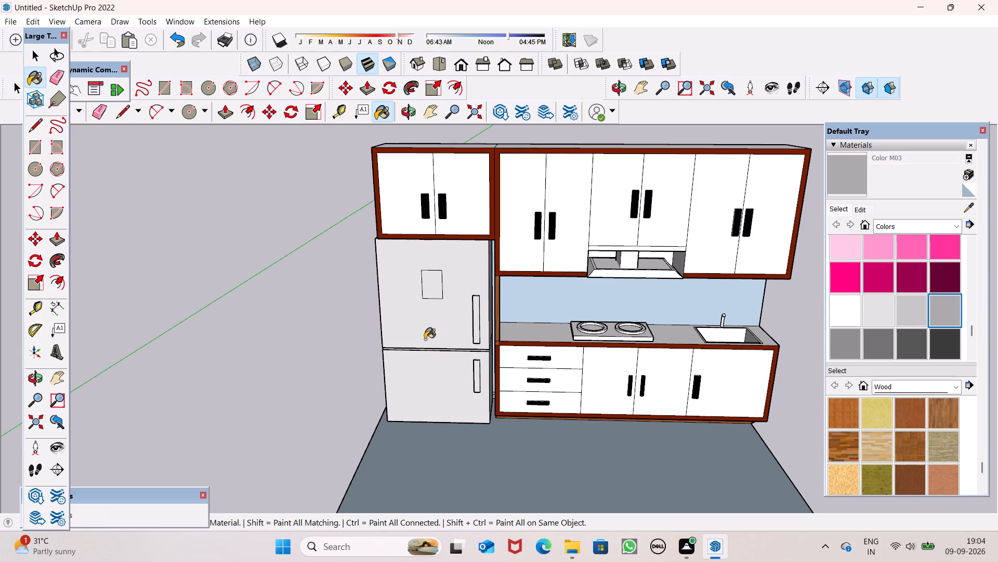
pyautogui.click(425, 339)
pyautogui.moveTo(458, 415); pyautogui.dragTo(485, 388, button='middle')
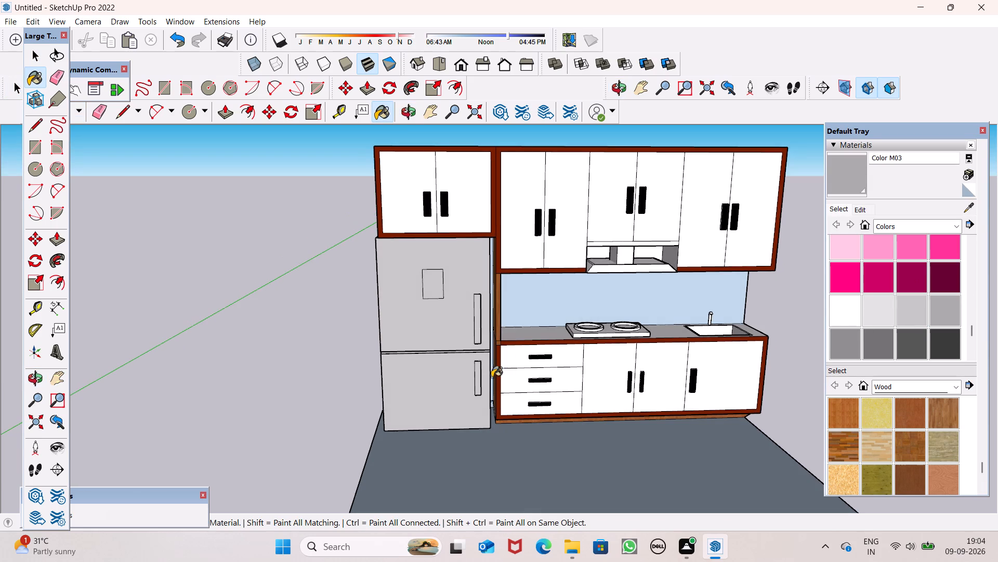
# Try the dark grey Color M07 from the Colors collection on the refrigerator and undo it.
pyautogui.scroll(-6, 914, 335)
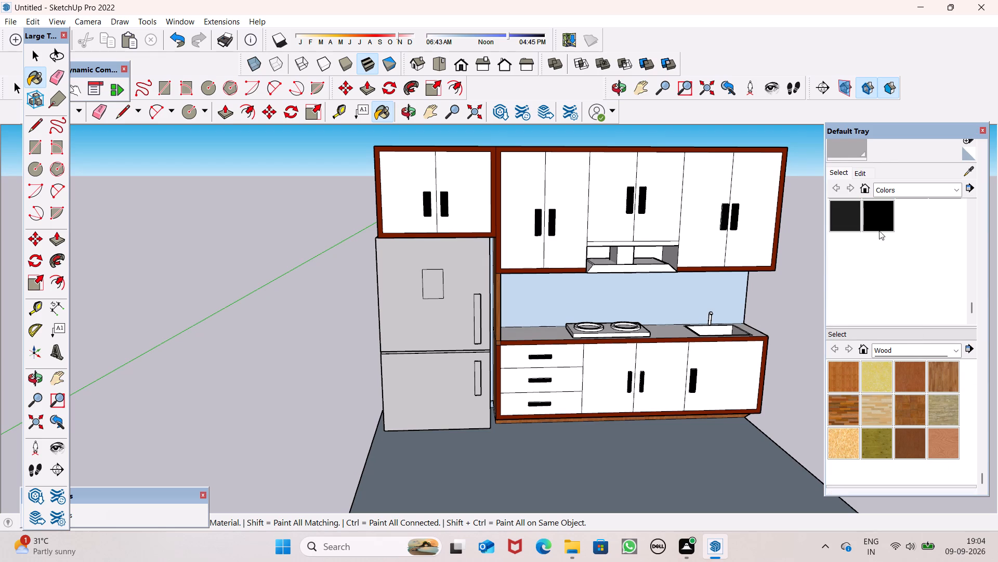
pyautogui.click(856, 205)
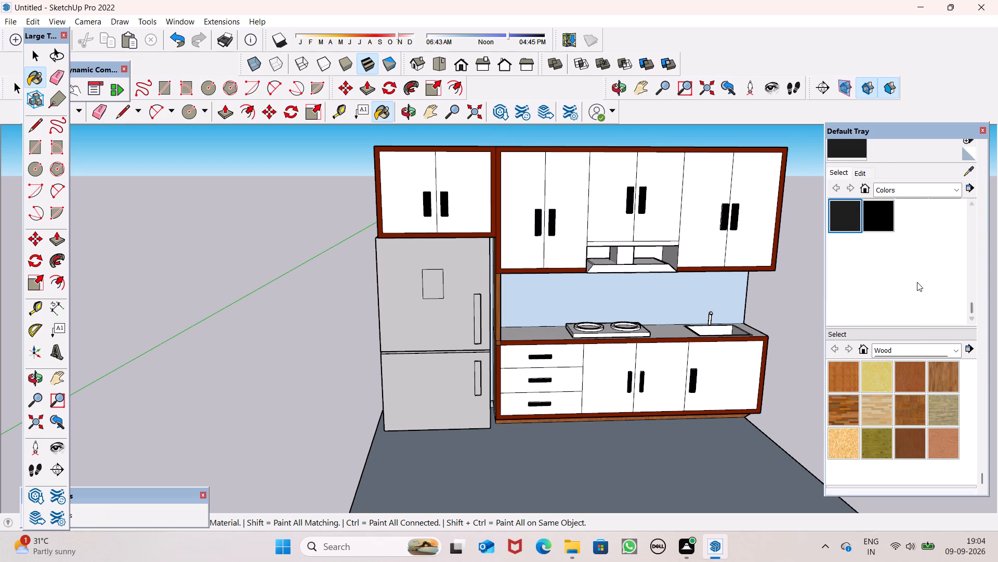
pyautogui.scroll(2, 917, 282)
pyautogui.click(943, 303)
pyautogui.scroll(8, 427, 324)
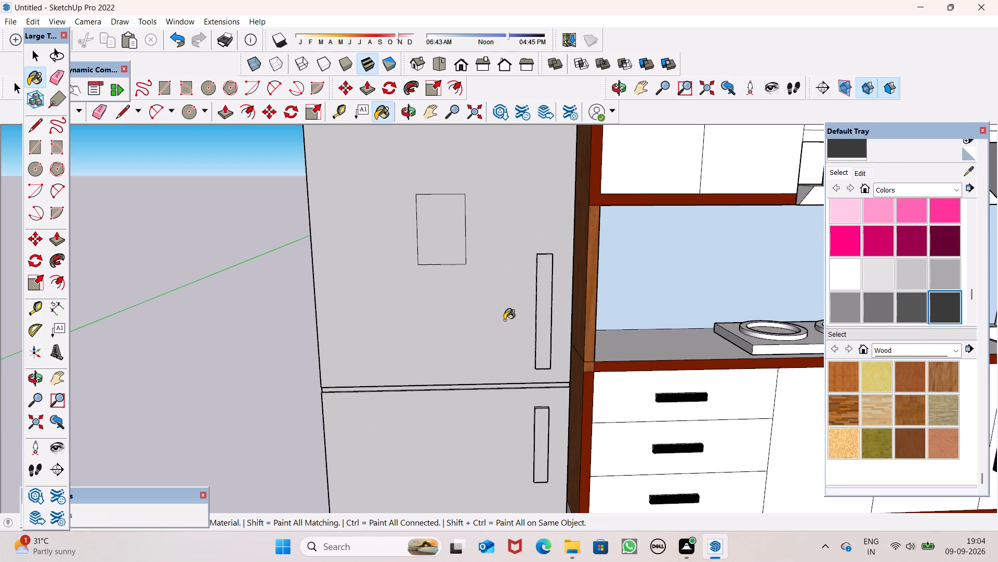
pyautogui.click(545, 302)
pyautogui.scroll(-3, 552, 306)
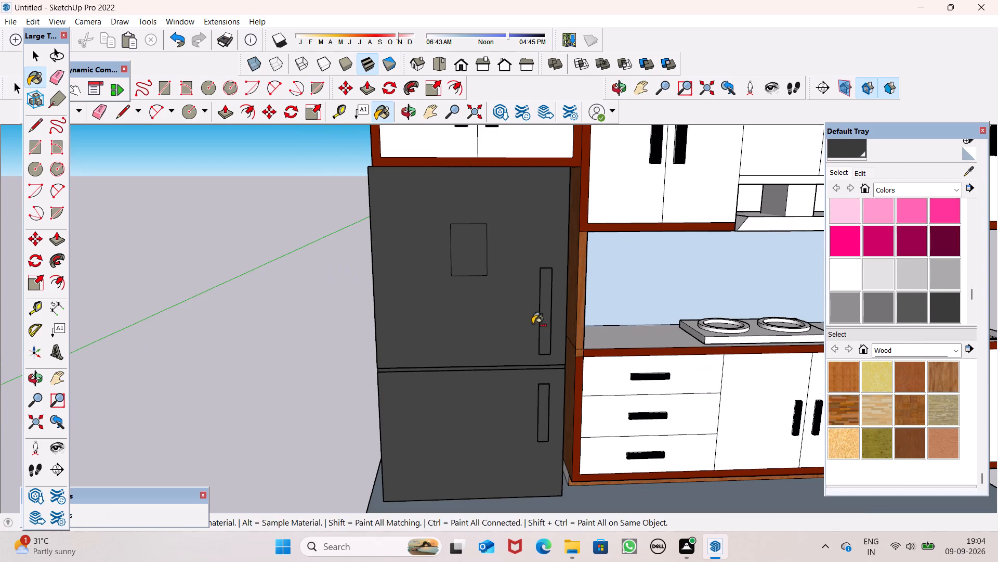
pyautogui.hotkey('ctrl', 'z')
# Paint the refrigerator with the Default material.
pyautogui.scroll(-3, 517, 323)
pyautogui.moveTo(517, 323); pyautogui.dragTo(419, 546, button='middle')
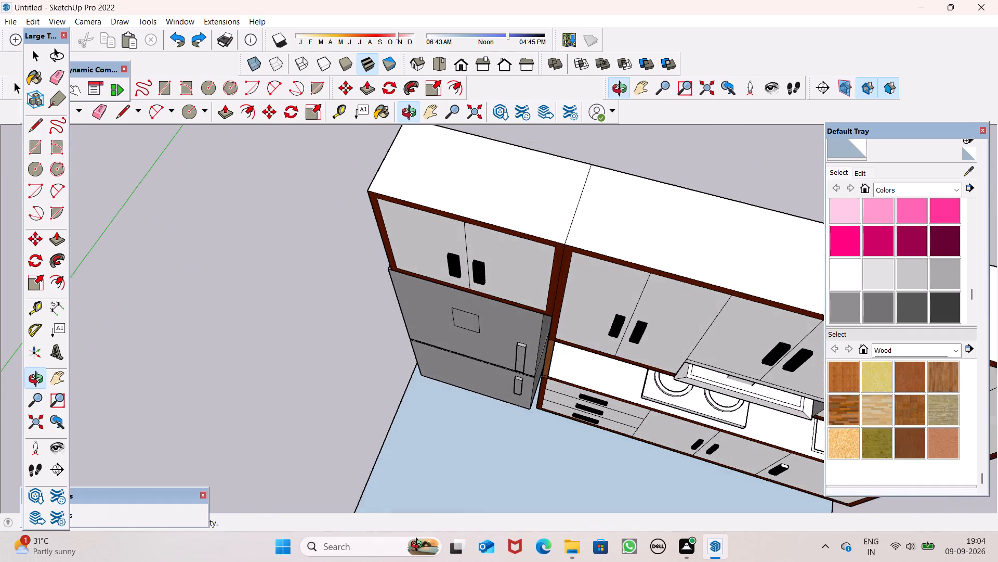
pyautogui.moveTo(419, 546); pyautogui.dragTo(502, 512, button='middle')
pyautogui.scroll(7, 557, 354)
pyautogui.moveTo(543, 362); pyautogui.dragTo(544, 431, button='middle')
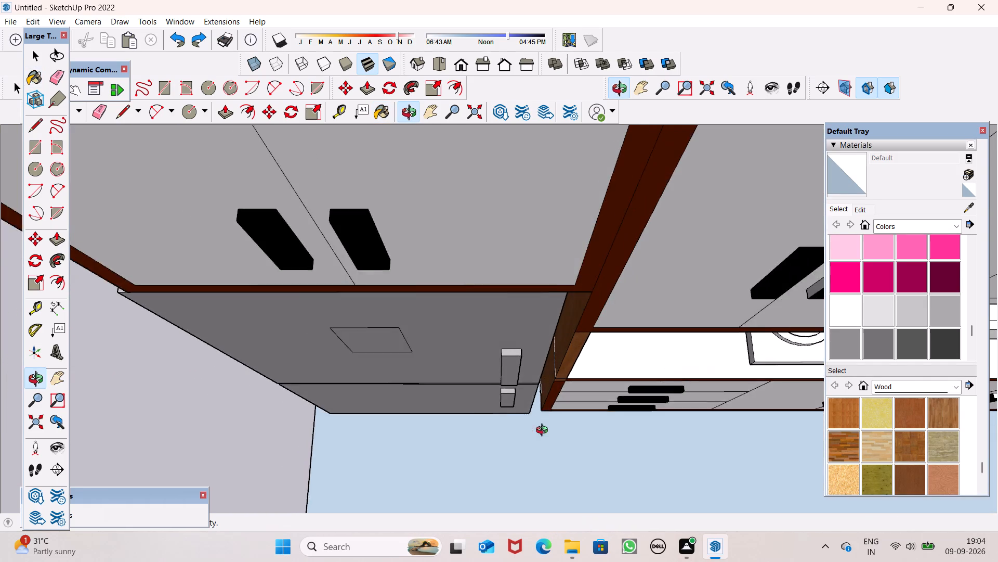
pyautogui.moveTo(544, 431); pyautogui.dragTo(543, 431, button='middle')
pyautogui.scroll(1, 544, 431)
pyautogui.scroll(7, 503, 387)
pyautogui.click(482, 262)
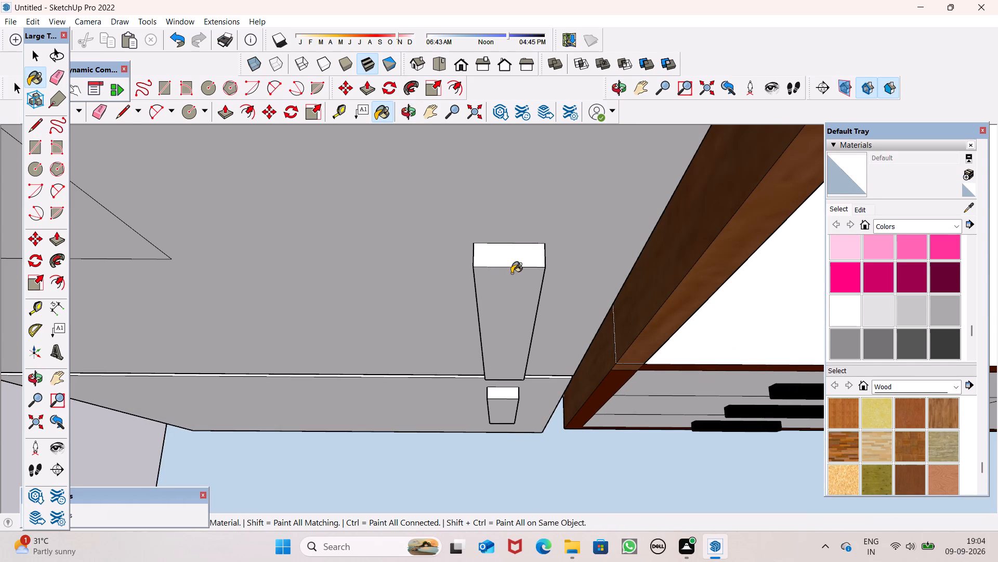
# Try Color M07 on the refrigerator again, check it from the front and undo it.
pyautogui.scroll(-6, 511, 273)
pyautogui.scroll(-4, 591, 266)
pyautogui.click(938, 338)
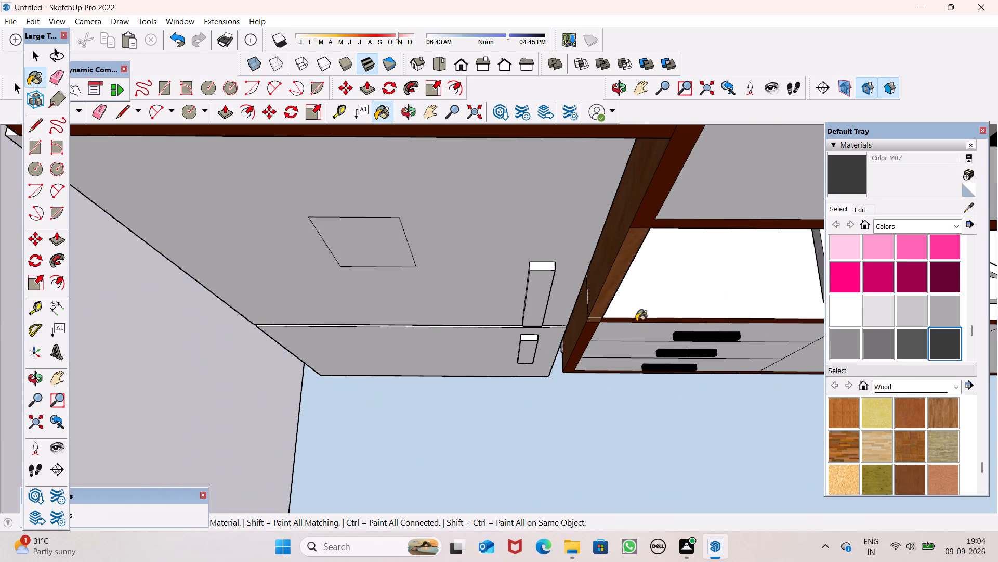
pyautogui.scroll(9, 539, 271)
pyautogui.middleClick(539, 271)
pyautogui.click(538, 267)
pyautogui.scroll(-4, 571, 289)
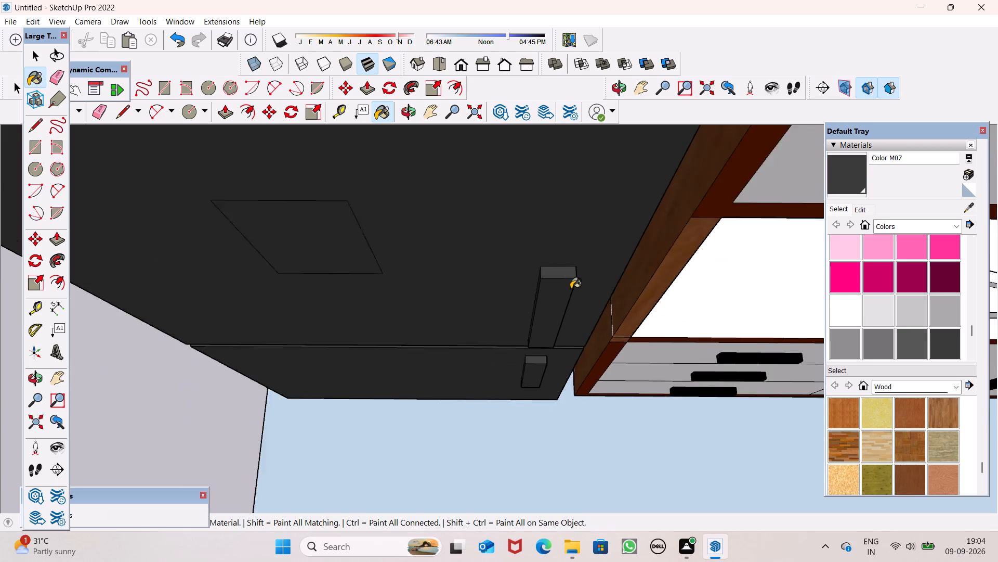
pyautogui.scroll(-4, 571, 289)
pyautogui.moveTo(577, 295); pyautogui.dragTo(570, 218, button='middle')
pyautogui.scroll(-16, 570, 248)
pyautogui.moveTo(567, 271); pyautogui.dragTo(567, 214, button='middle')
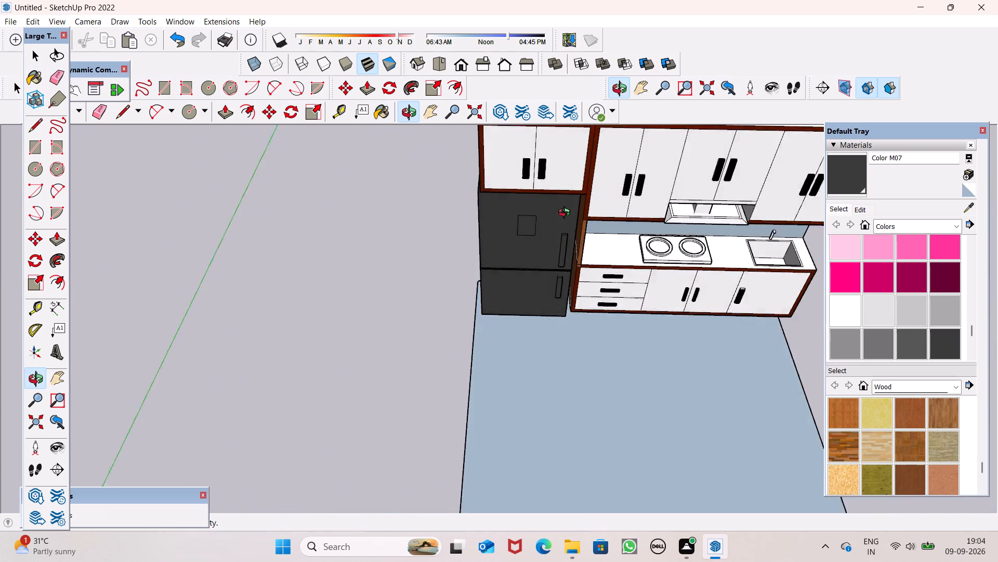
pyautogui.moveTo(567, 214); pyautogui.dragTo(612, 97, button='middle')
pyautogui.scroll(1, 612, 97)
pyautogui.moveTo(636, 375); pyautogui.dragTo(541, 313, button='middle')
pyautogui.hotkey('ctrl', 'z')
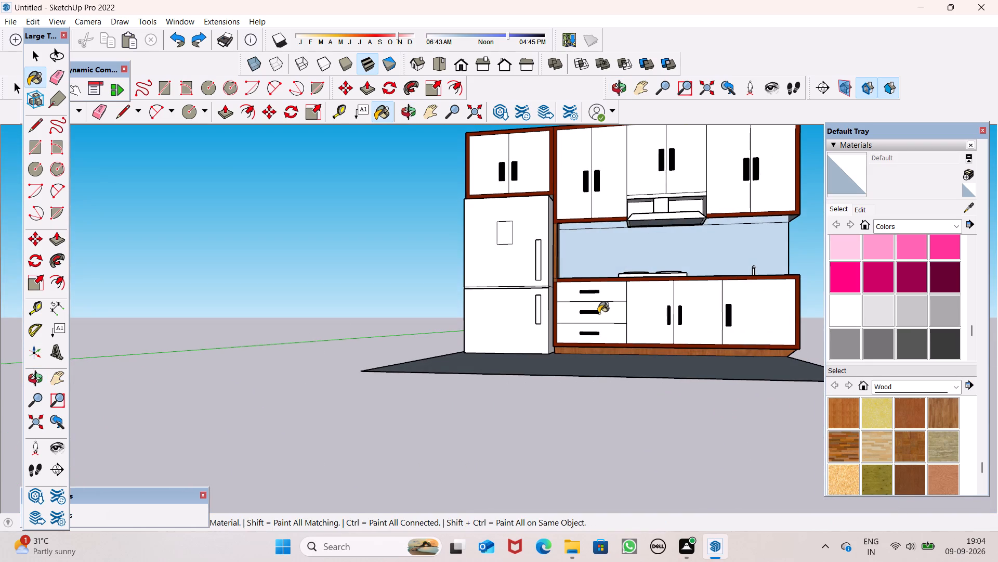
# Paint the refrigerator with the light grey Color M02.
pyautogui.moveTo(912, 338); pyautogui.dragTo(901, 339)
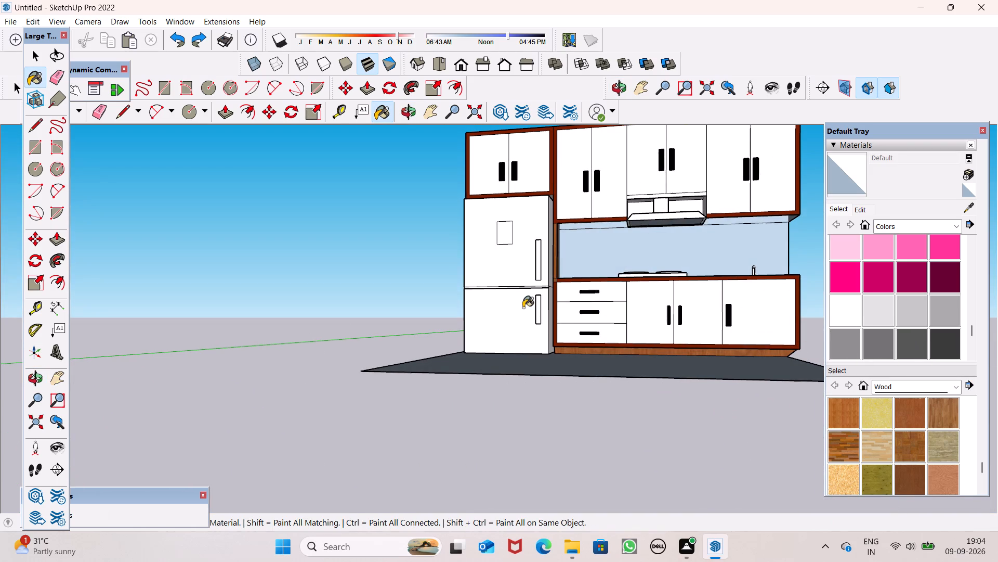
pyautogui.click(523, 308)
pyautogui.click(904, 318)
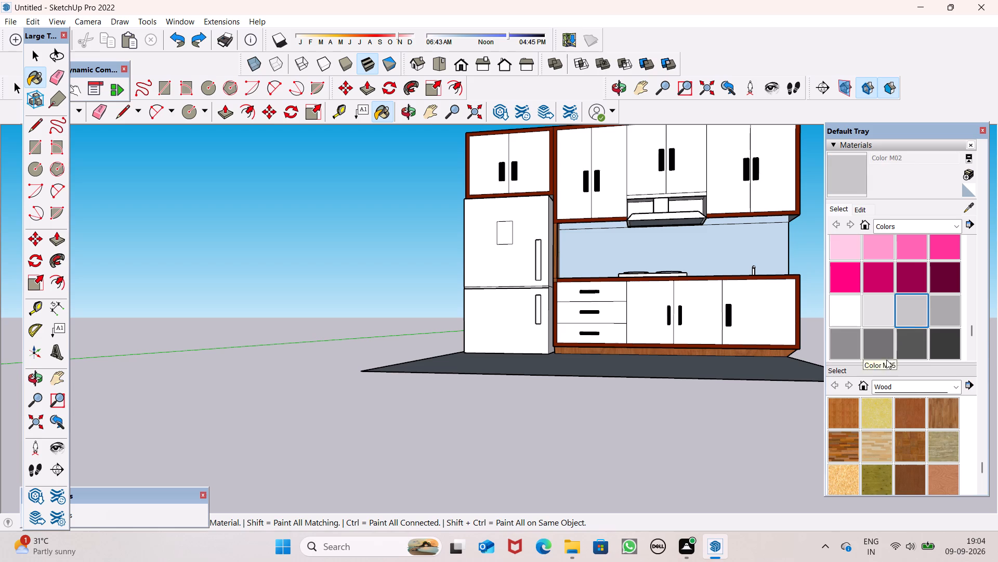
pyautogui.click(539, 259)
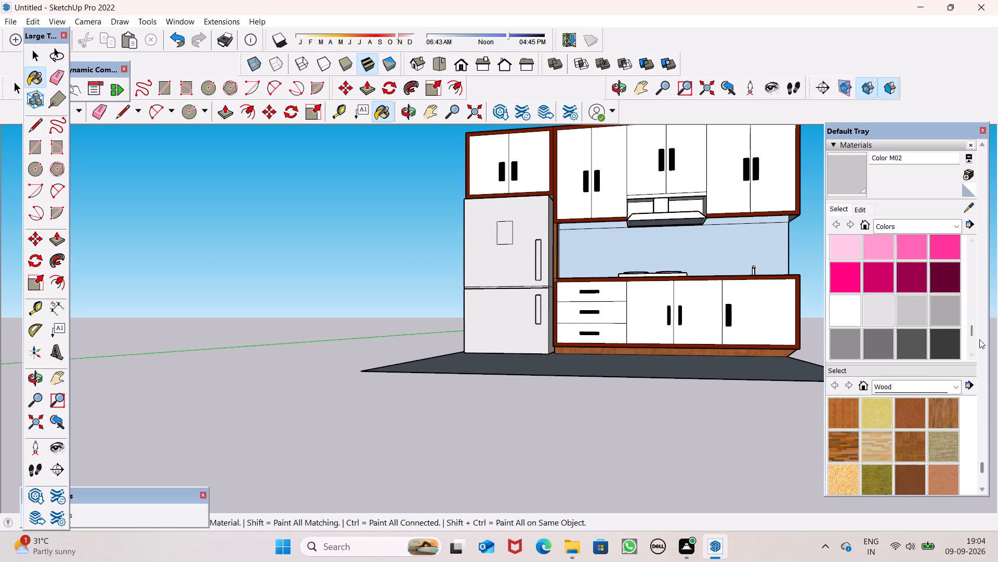
# Paint the refrigerator with the dark grey Color M06.
pyautogui.click(917, 349)
pyautogui.click(493, 317)
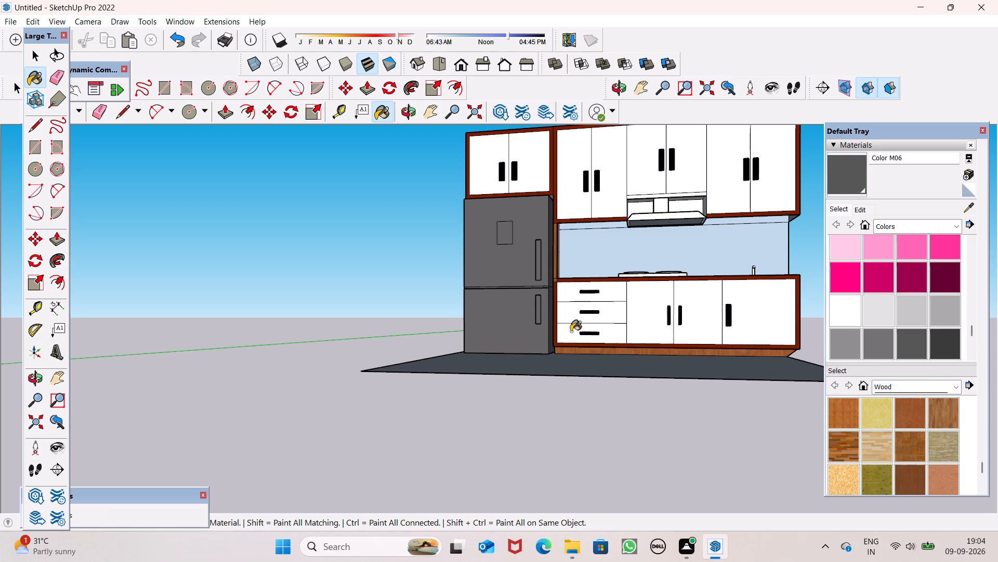
pyautogui.scroll(-5, 571, 331)
pyautogui.moveTo(632, 352); pyautogui.dragTo(668, 425, button='middle')
pyautogui.press('space')
# Paint all eight upper cabinet doors, including the pair above the refrigerator, with the cream Color D01.
pyautogui.scroll(5, 911, 306)
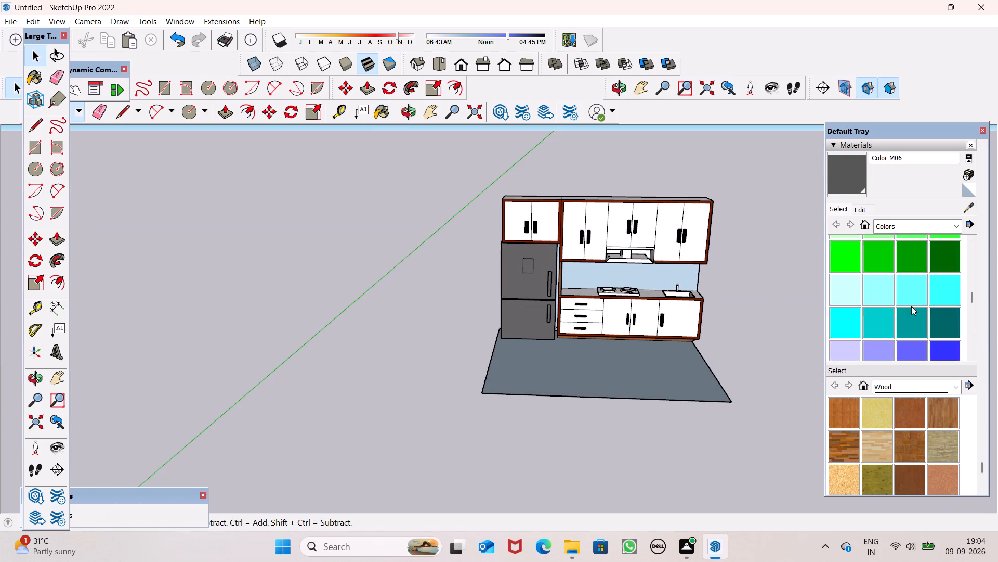
pyautogui.scroll(4, 911, 306)
pyautogui.click(834, 271)
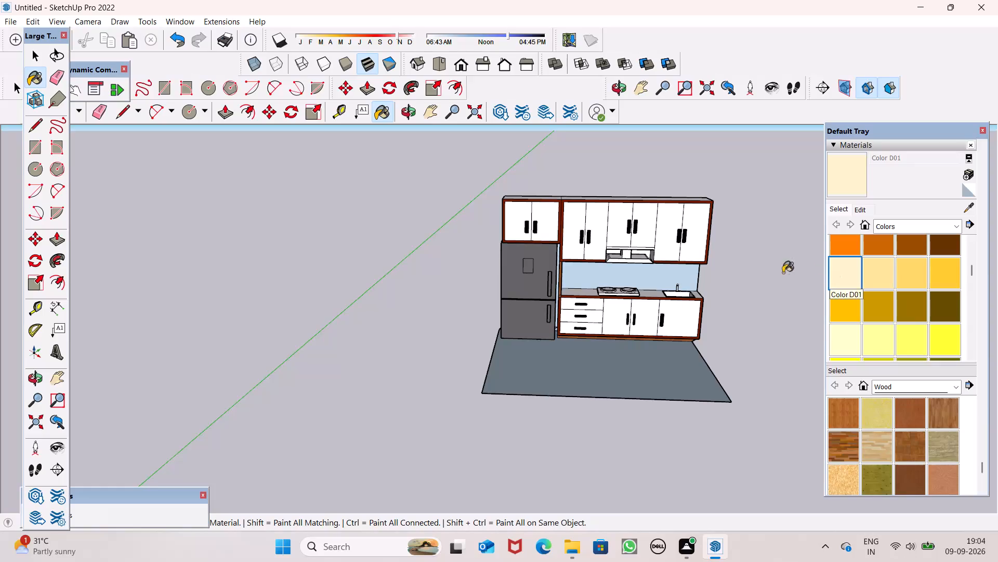
pyautogui.moveTo(662, 221); pyautogui.dragTo(667, 222)
pyautogui.click(698, 226)
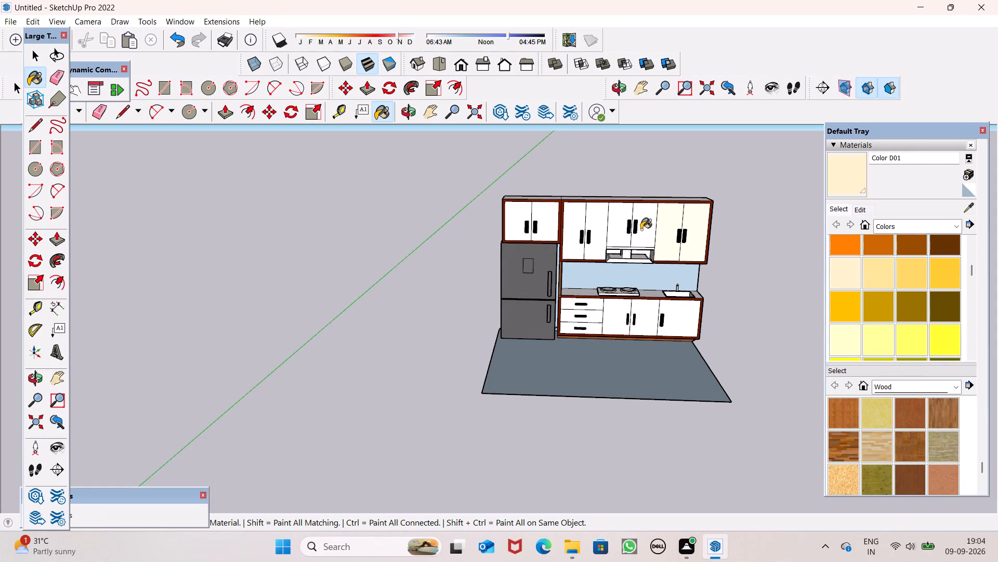
pyautogui.click(641, 228)
pyautogui.click(626, 221)
pyautogui.moveTo(598, 220); pyautogui.dragTo(589, 219)
pyautogui.click(576, 219)
pyautogui.click(540, 219)
pyautogui.click(526, 216)
pyautogui.scroll(8, 620, 344)
pyautogui.scroll(-5, 635, 334)
pyautogui.press('space')
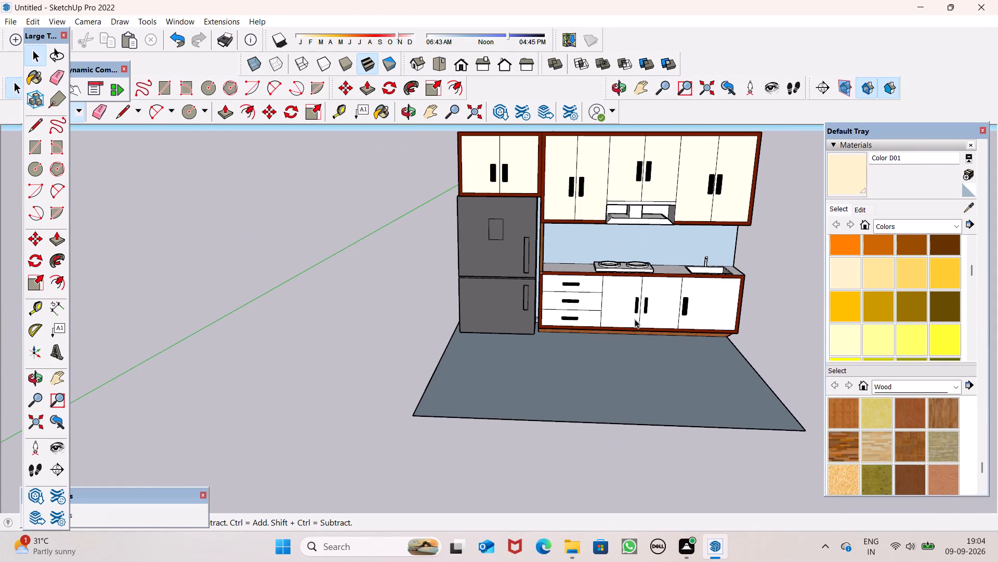
# Paint the three base cabinet doors with the dark teal Color H08 from the Colors collection.
pyautogui.scroll(-7, 882, 328)
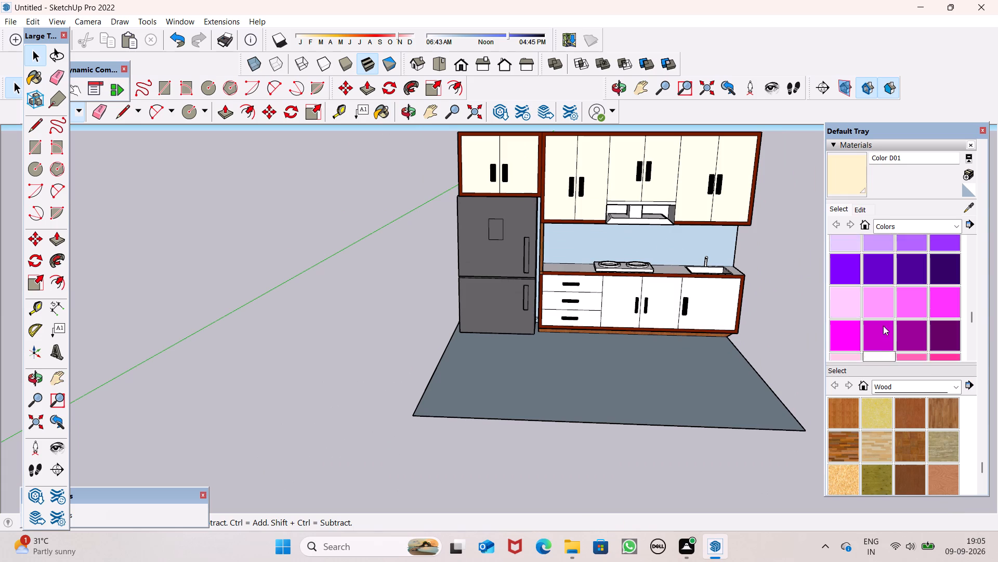
pyautogui.scroll(-2, 883, 326)
pyautogui.scroll(1, 883, 324)
pyautogui.scroll(-2, 883, 324)
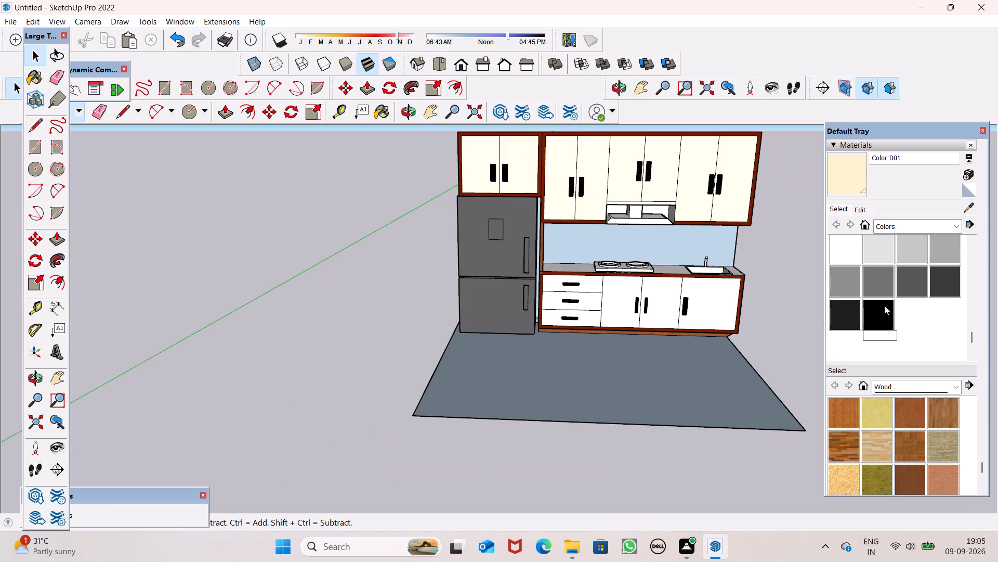
pyautogui.scroll(6, 884, 289)
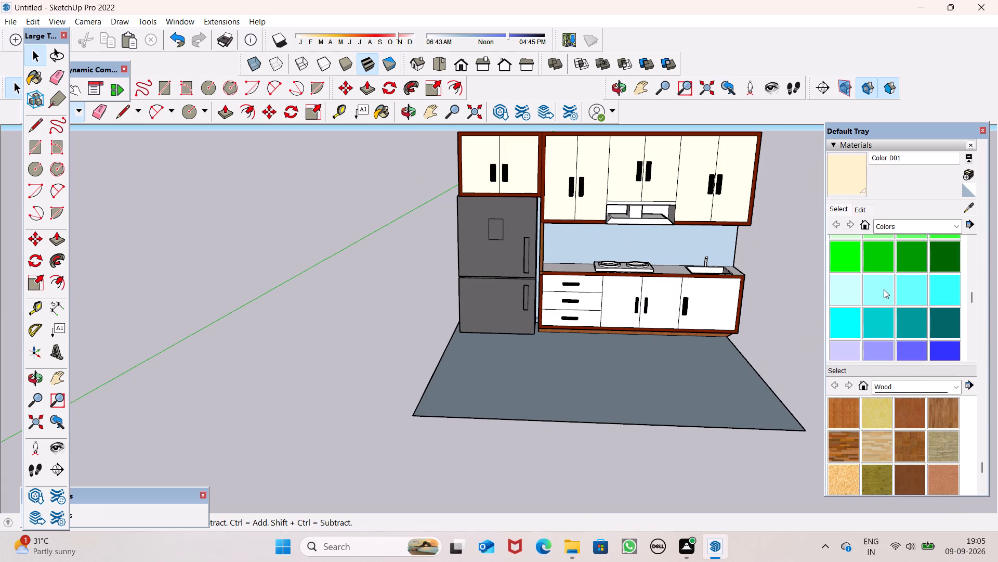
pyautogui.click(946, 325)
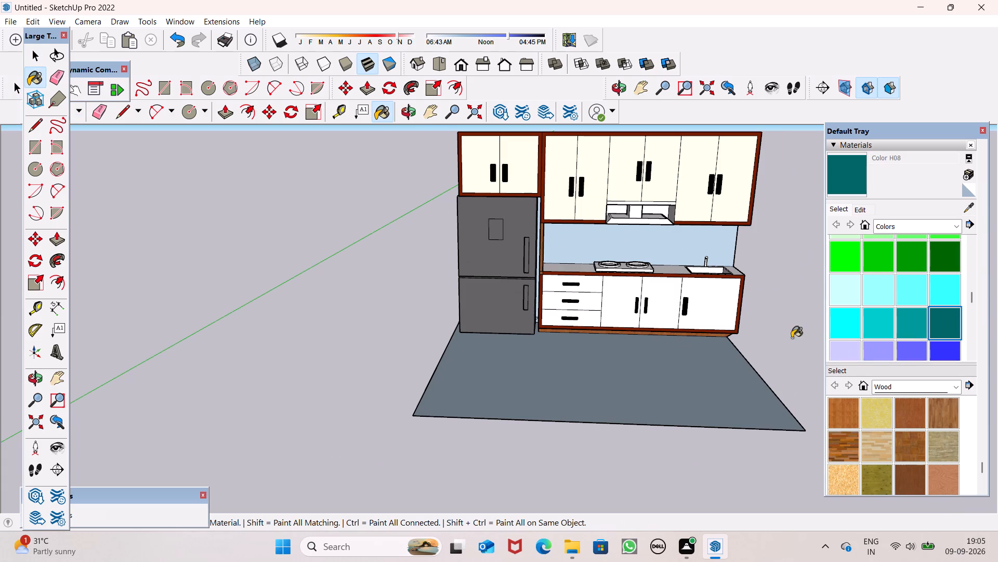
pyautogui.scroll(1, 763, 336)
pyautogui.click(724, 312)
pyautogui.scroll(3, 640, 315)
pyautogui.click(645, 311)
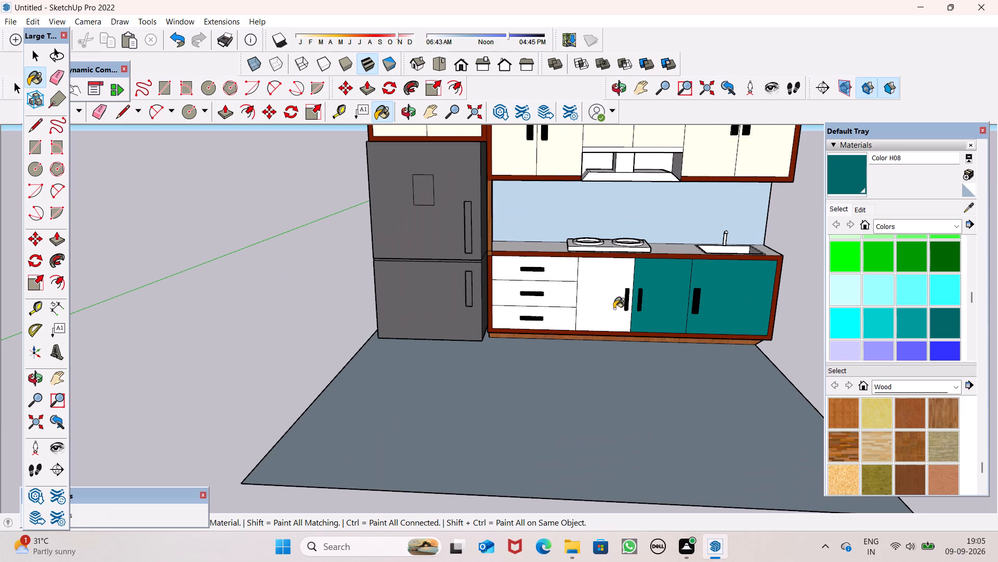
pyautogui.click(613, 308)
# Paint the three drawer fronts of the base cabinet with Color H08.
pyautogui.click(548, 297)
pyautogui.click(558, 284)
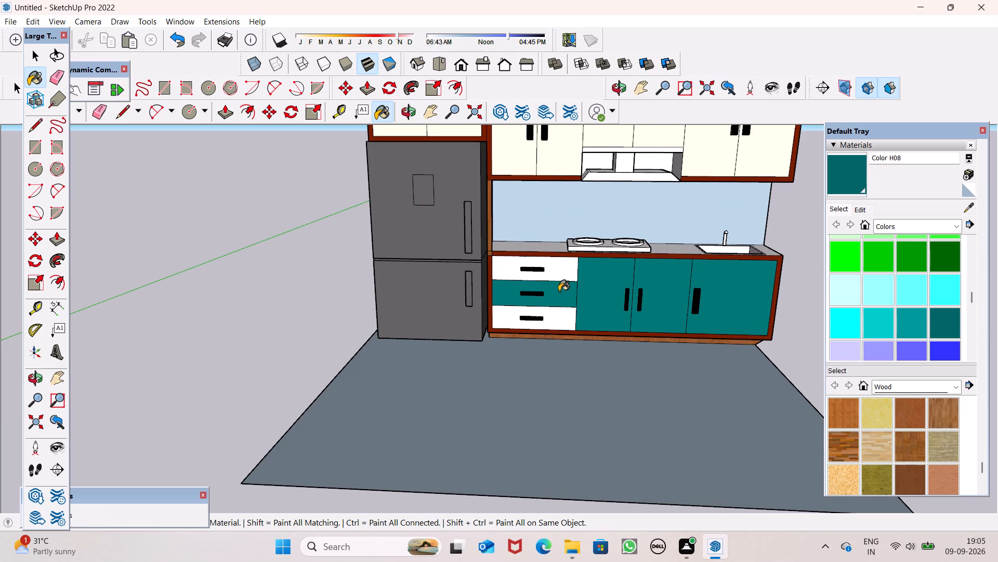
pyautogui.click(557, 276)
pyautogui.click(561, 325)
pyautogui.scroll(-3, 564, 313)
pyautogui.press('space')
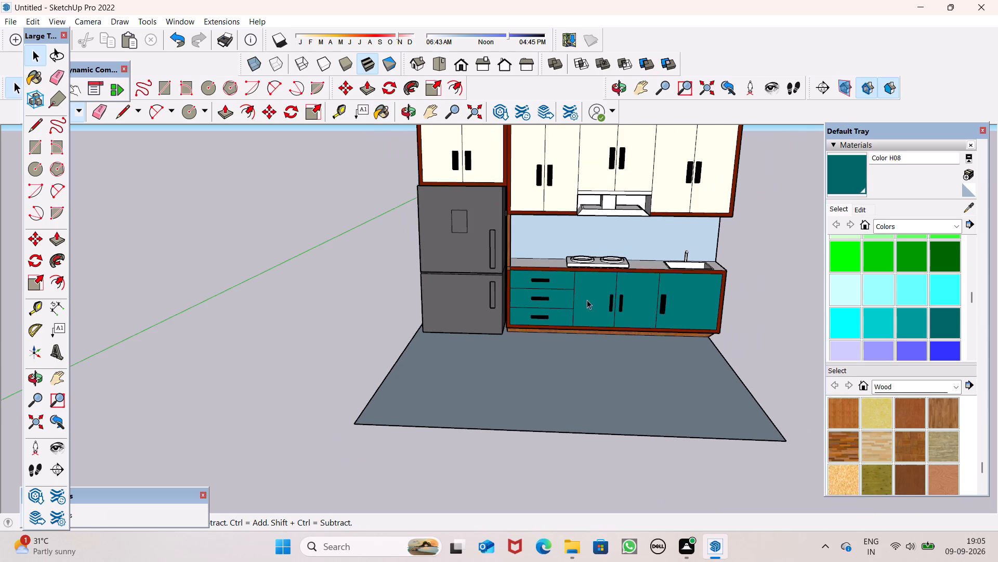
pyautogui.press('space')
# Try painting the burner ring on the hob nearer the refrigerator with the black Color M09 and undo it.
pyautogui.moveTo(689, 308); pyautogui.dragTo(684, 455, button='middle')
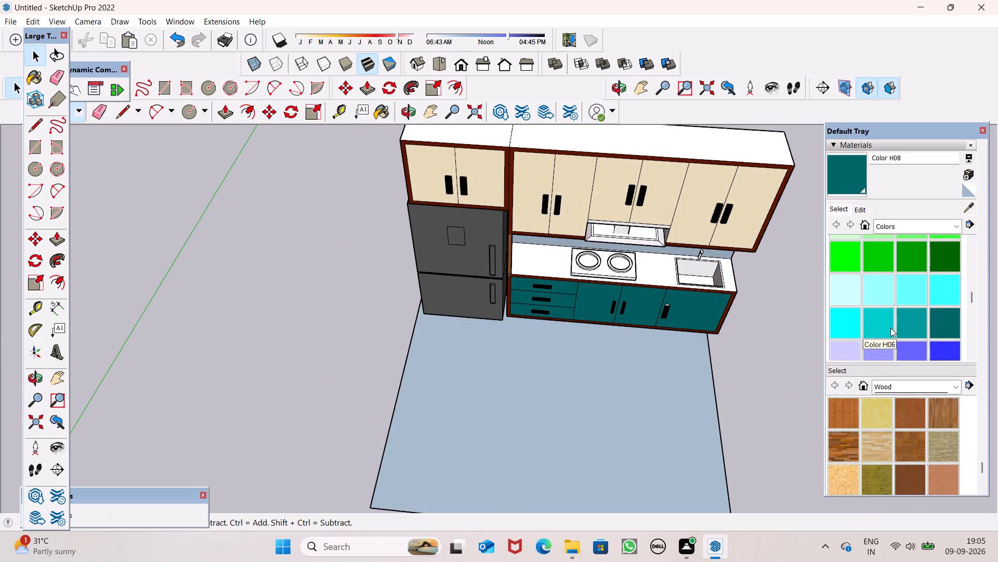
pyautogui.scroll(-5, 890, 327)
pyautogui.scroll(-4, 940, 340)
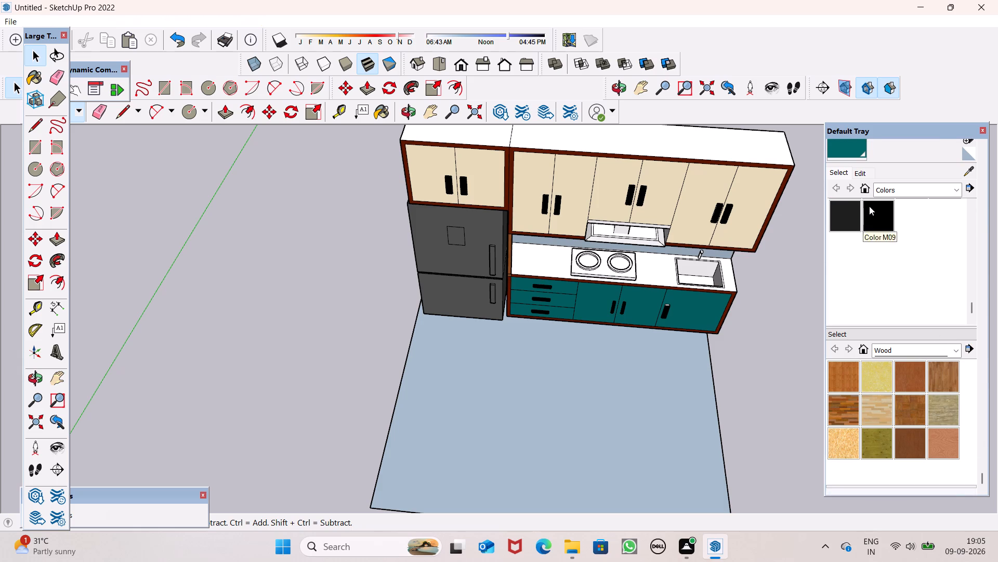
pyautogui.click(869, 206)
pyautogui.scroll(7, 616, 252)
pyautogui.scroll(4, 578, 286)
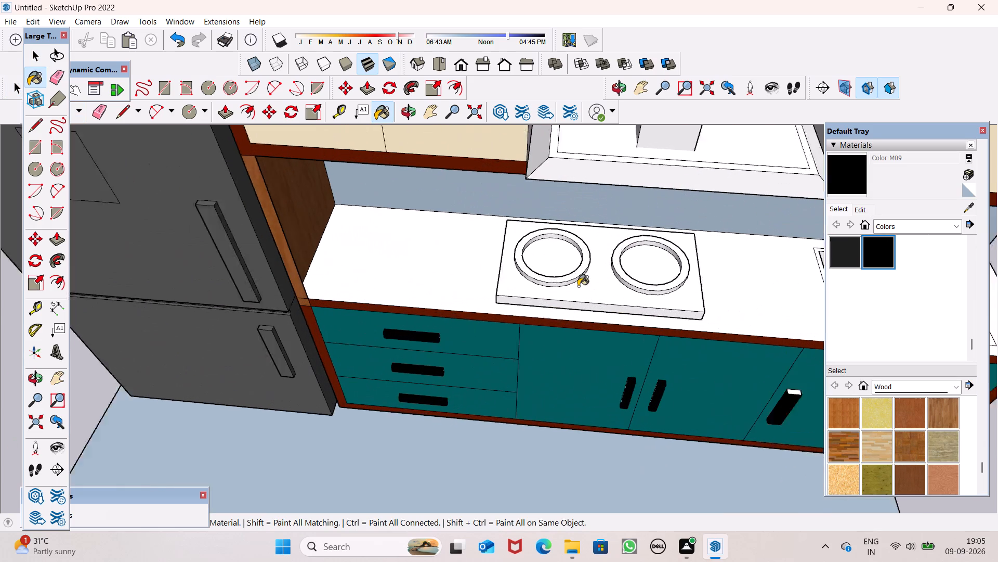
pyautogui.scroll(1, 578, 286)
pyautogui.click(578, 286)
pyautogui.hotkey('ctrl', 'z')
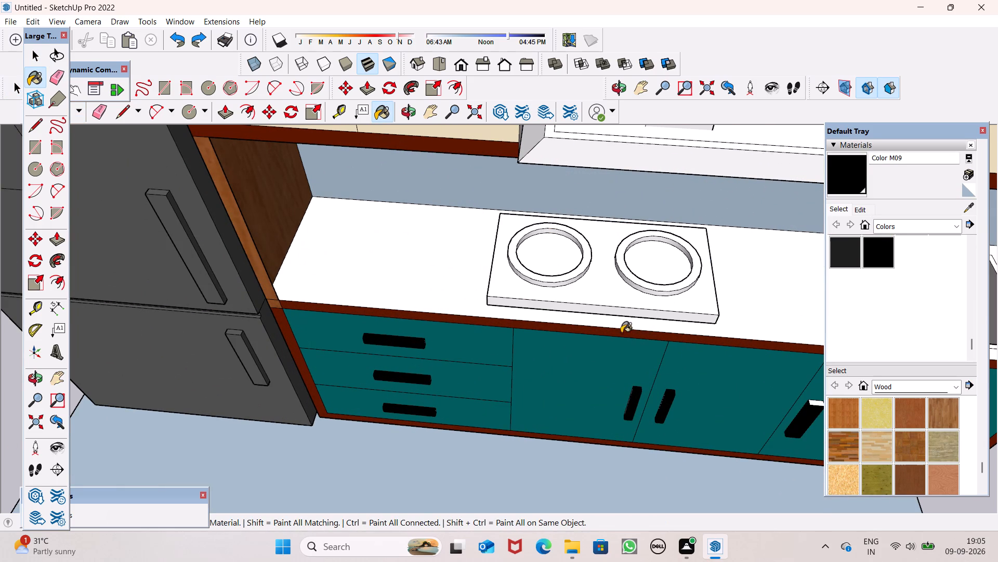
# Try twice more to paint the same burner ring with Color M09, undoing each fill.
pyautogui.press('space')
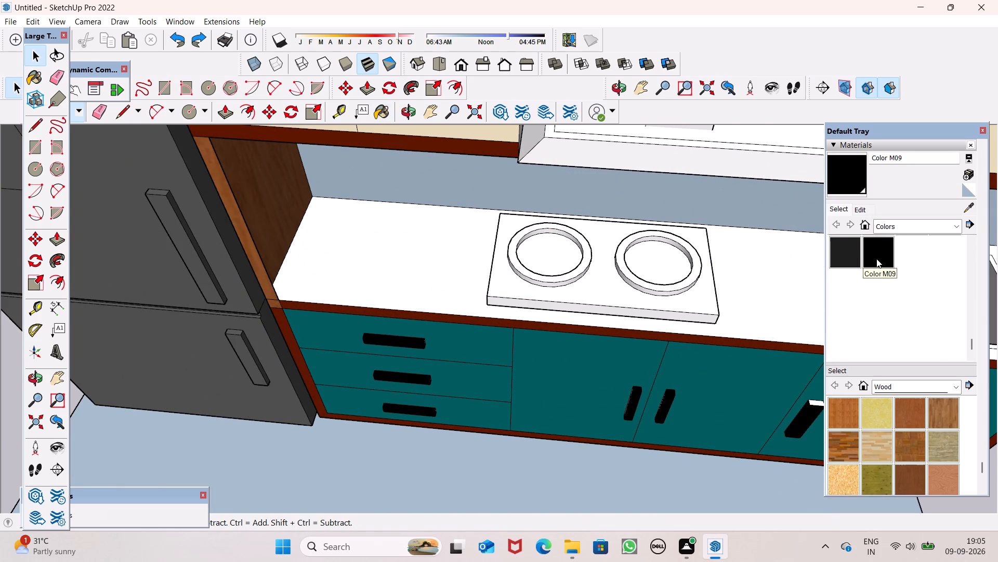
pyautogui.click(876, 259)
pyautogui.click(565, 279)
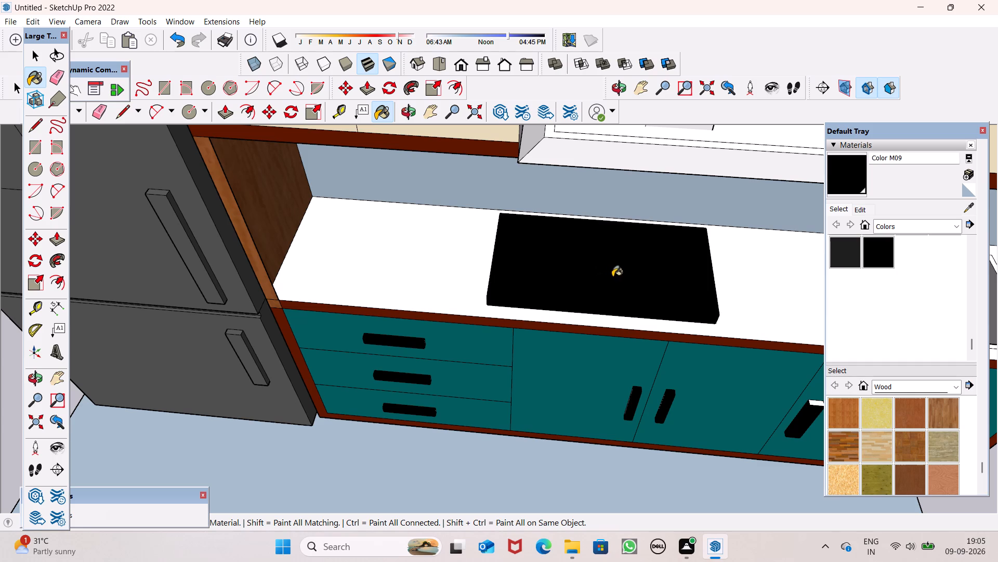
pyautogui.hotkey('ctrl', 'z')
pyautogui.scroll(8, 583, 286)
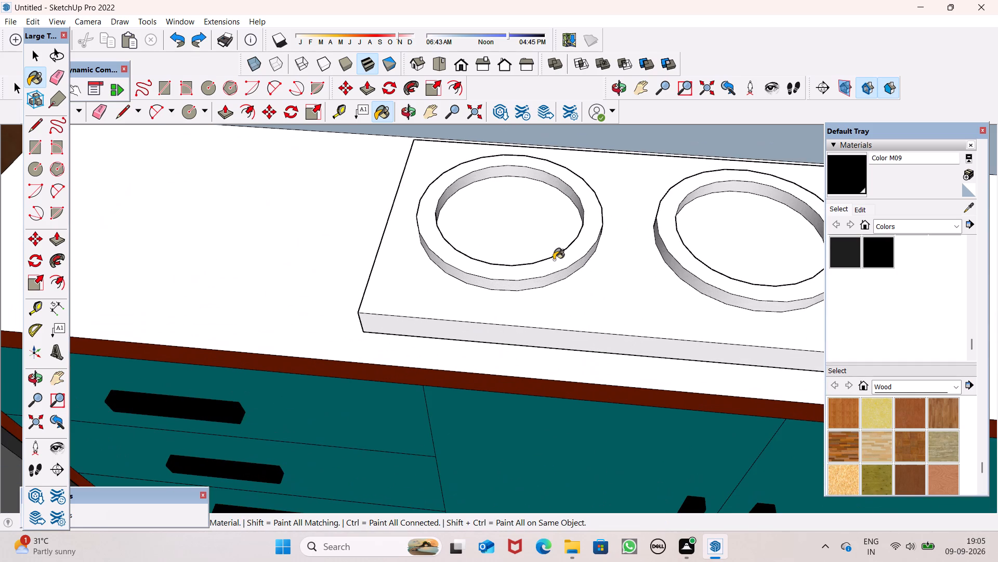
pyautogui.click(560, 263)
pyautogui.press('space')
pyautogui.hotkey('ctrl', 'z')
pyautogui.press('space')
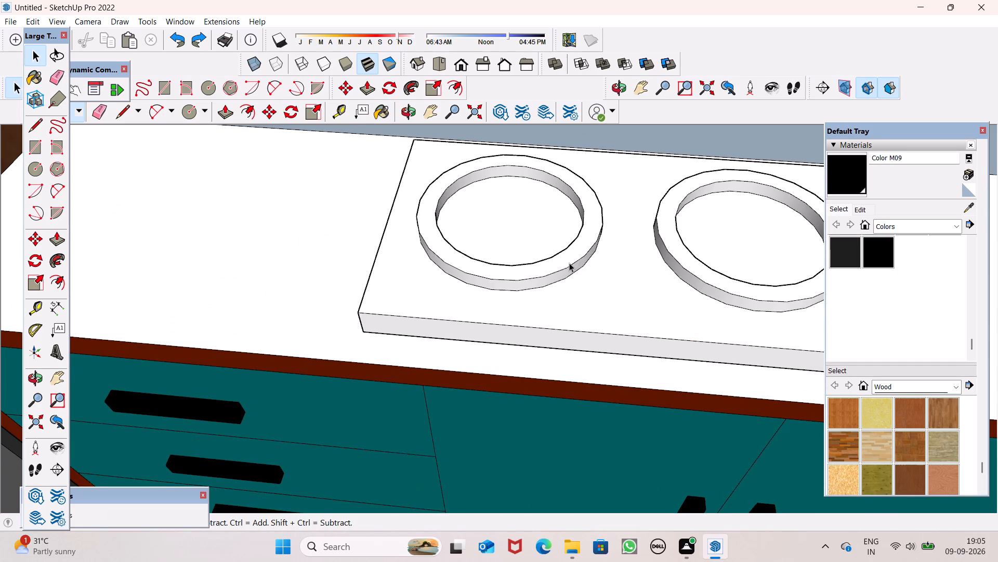
# Paint the canopy of the chimney hood with the near-black Color M08 from the Colors collection.
pyautogui.scroll(-1, 569, 263)
pyautogui.press('space')
pyautogui.scroll(-18, 591, 245)
pyautogui.moveTo(643, 244); pyautogui.dragTo(654, 170, button='middle')
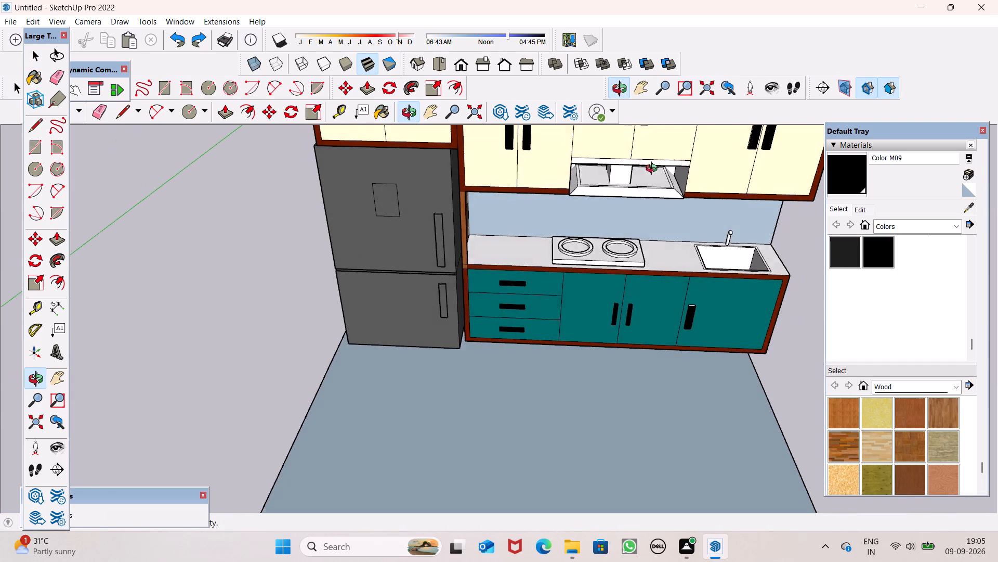
pyautogui.moveTo(654, 170); pyautogui.dragTo(654, 169, button='middle')
pyautogui.click(853, 242)
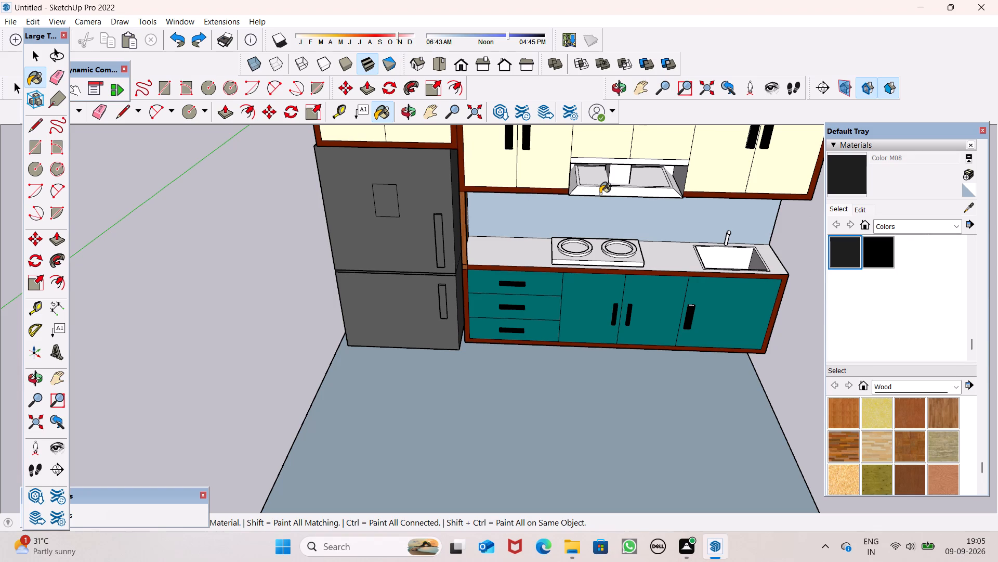
pyautogui.click(600, 194)
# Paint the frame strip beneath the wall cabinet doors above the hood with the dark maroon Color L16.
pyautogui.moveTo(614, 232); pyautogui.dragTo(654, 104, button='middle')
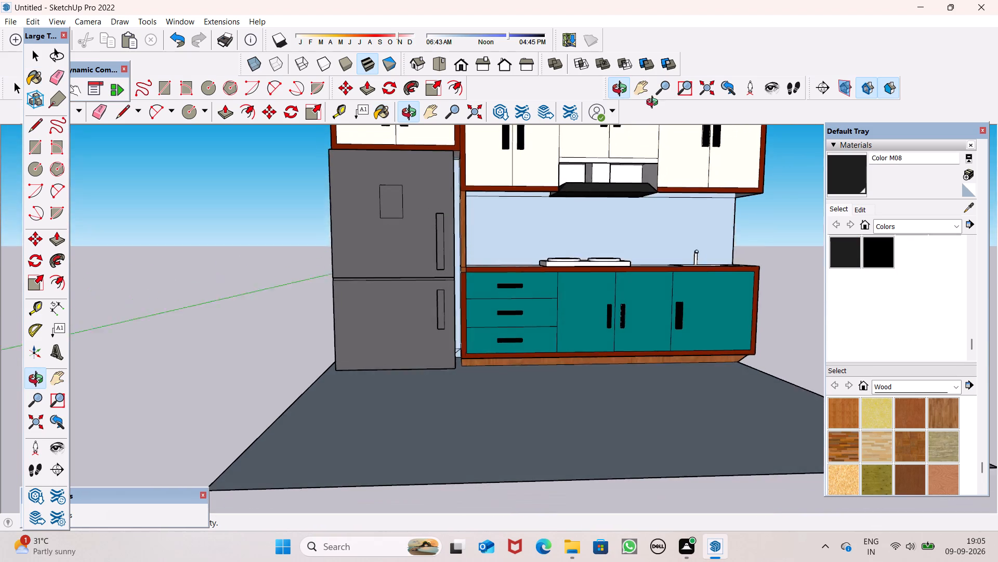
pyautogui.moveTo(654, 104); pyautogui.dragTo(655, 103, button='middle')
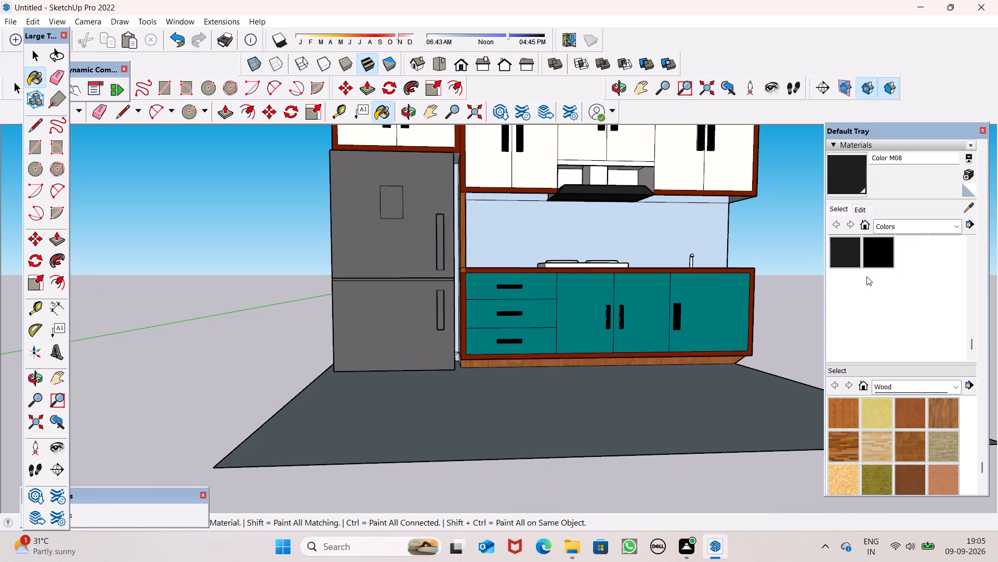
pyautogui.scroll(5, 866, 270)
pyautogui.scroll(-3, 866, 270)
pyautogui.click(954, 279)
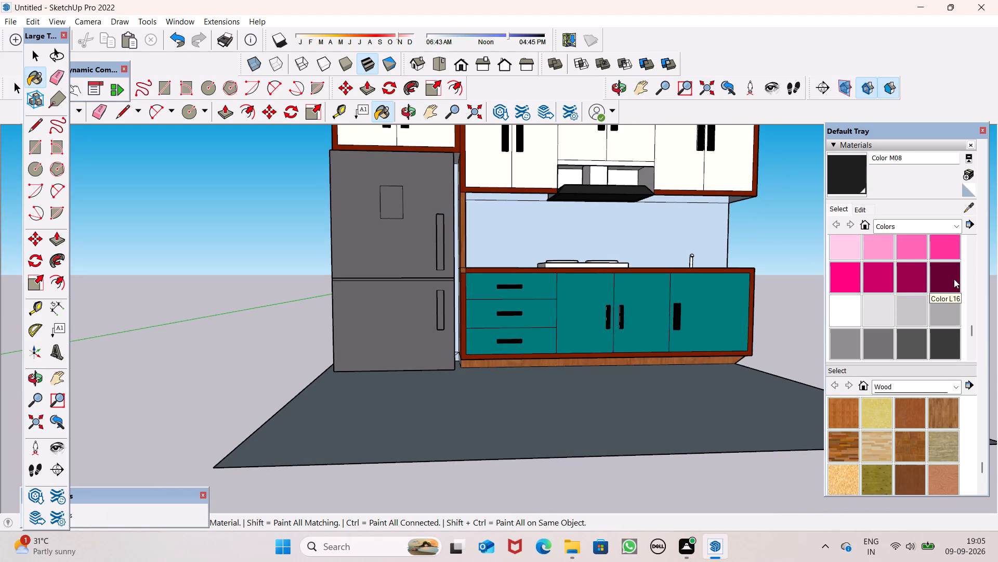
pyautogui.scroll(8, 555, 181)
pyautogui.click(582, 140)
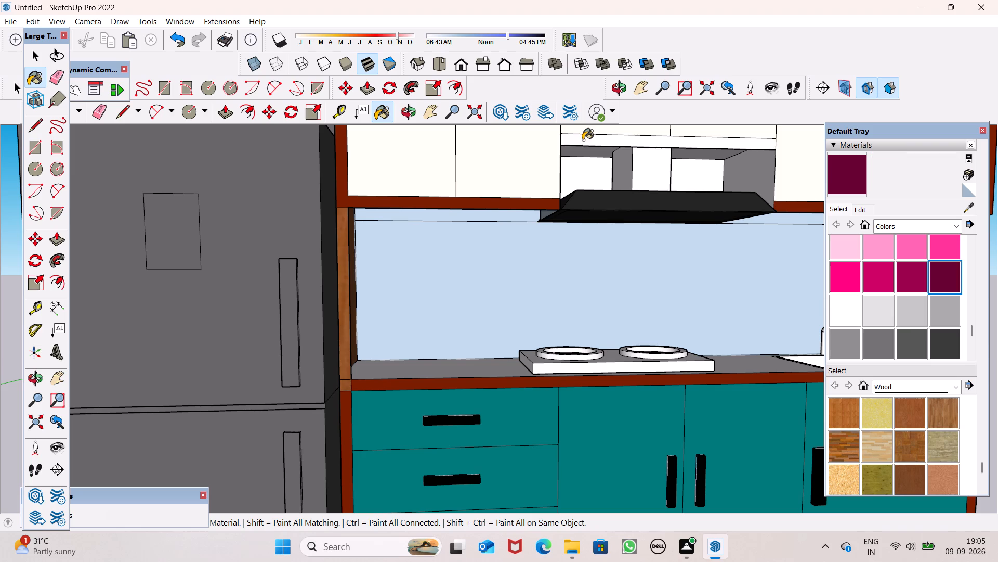
# Paint the frame strip above the hood with the dark reddish-brown colour that matches the other cabinet frames.
pyautogui.moveTo(609, 197); pyautogui.dragTo(594, 277, button='middle')
pyautogui.scroll(1, 896, 266)
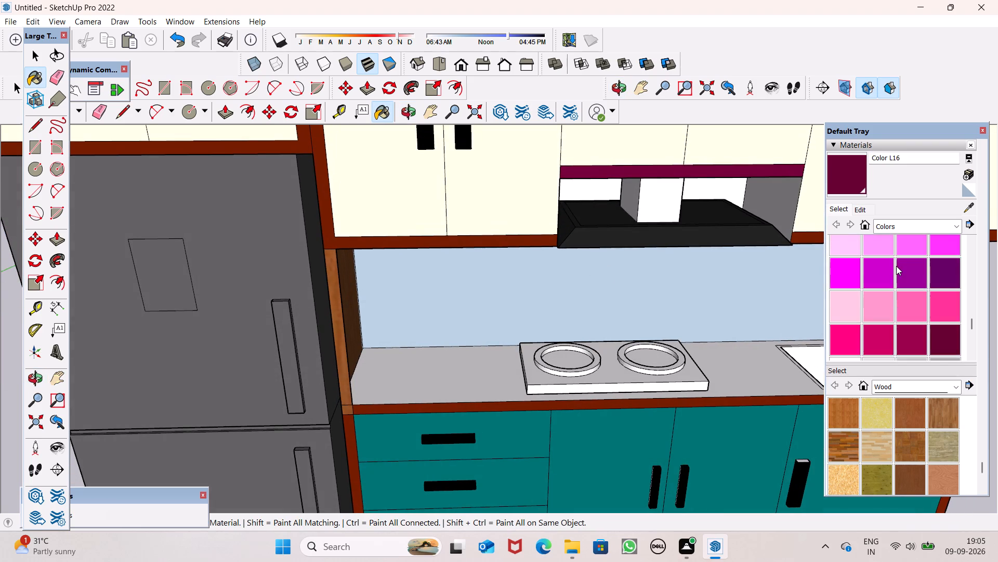
pyautogui.scroll(3, 896, 266)
pyautogui.scroll(-9, 896, 266)
pyautogui.scroll(1, 896, 266)
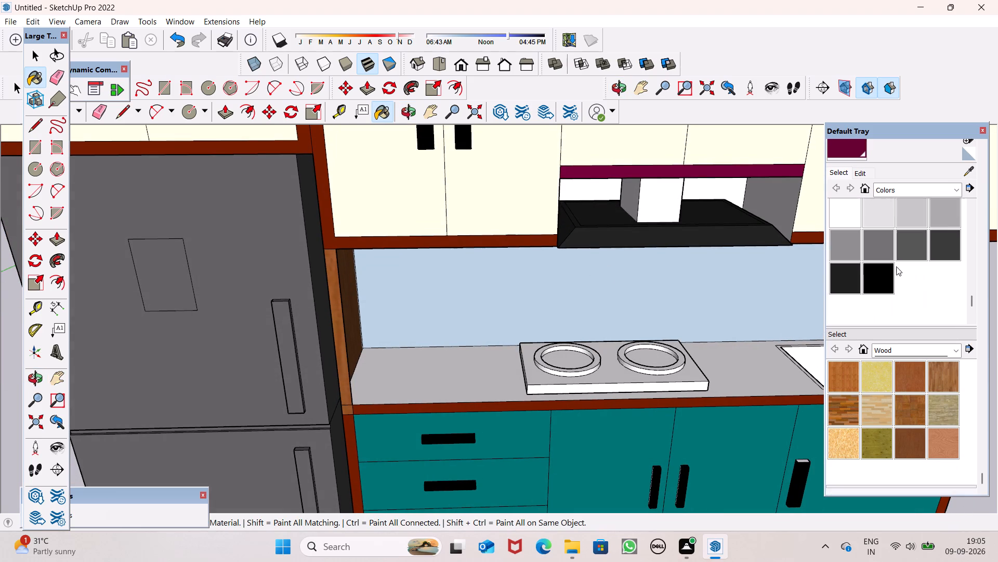
pyautogui.scroll(2, 896, 266)
pyautogui.scroll(-2, 896, 266)
pyautogui.scroll(3, 896, 266)
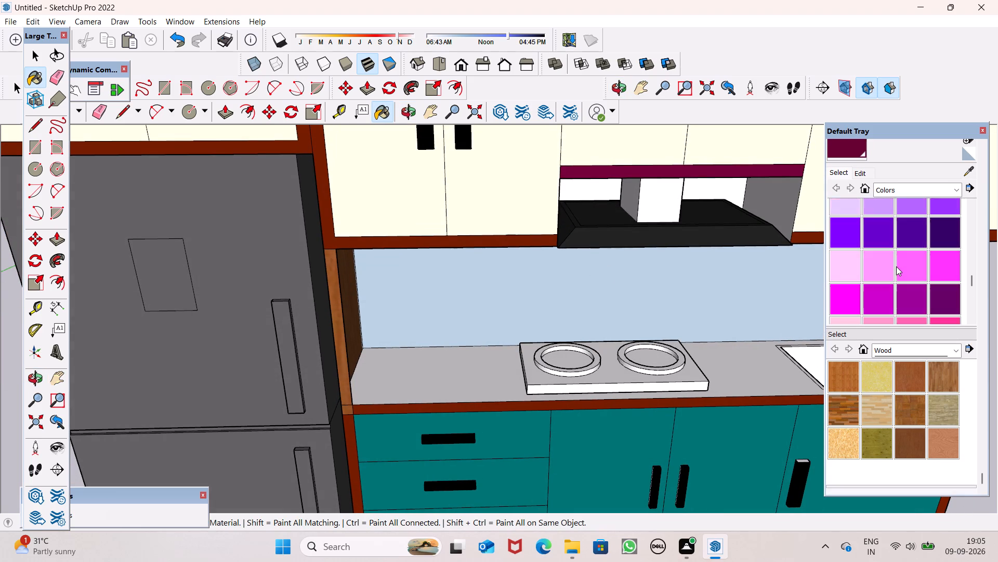
pyautogui.scroll(7, 896, 266)
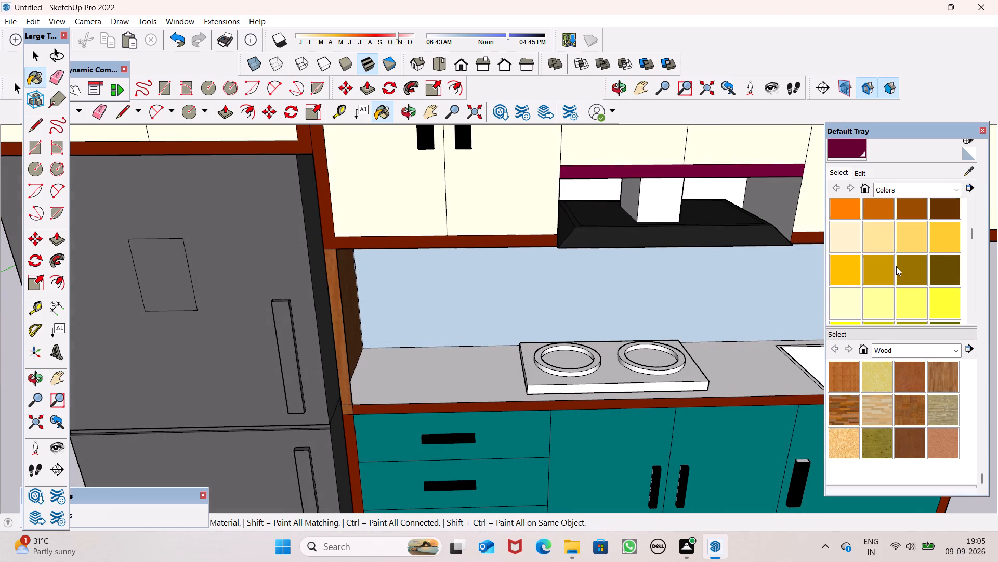
pyautogui.scroll(2, 896, 266)
pyautogui.click(942, 261)
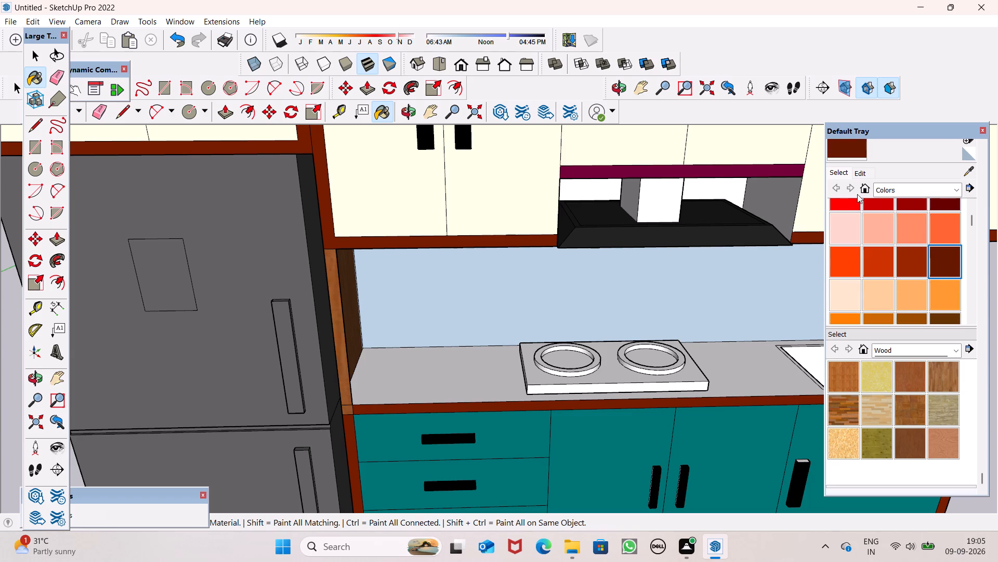
pyautogui.click(785, 172)
pyautogui.press('space')
# Paint the duct of the chimney hood with the dark grey Color M06.
pyautogui.scroll(-8, 674, 289)
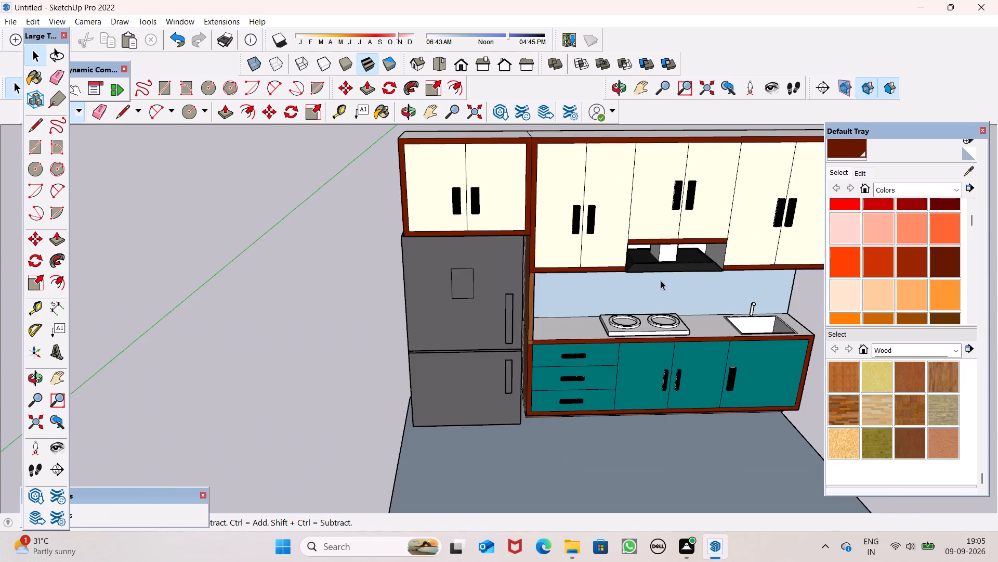
pyautogui.scroll(-5, 653, 268)
pyautogui.middleClick(650, 263)
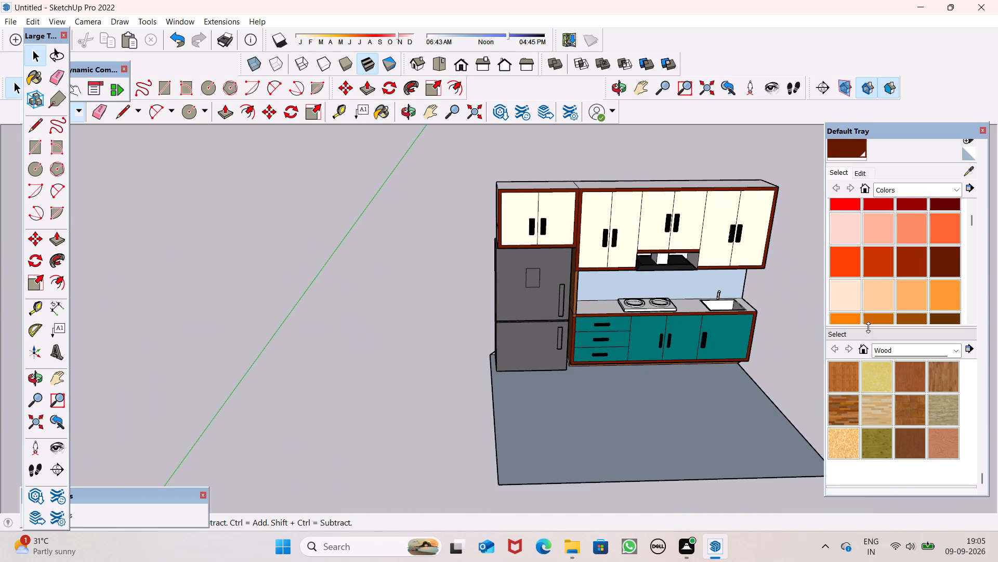
pyautogui.scroll(-14, 939, 303)
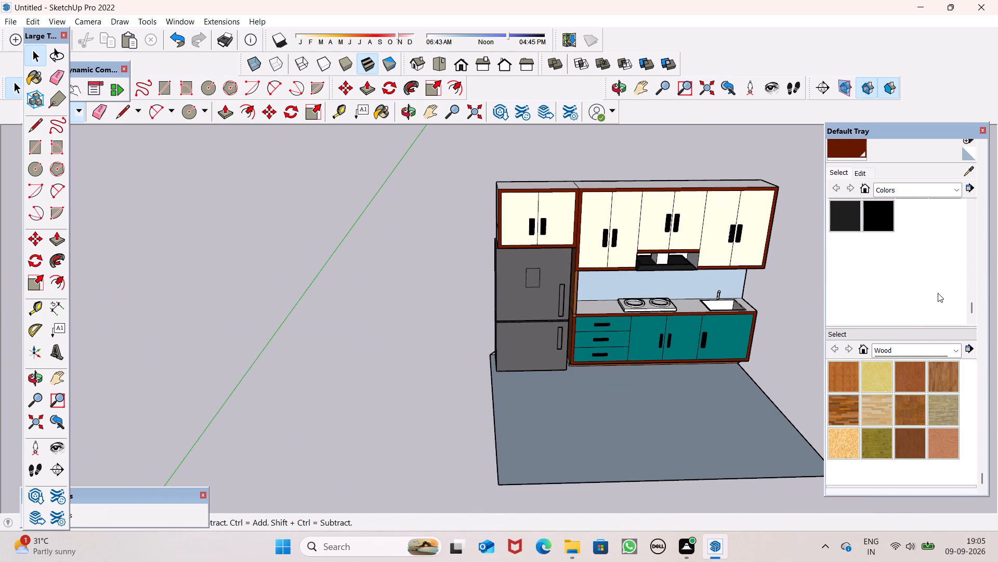
pyautogui.scroll(2, 868, 246)
pyautogui.click(905, 298)
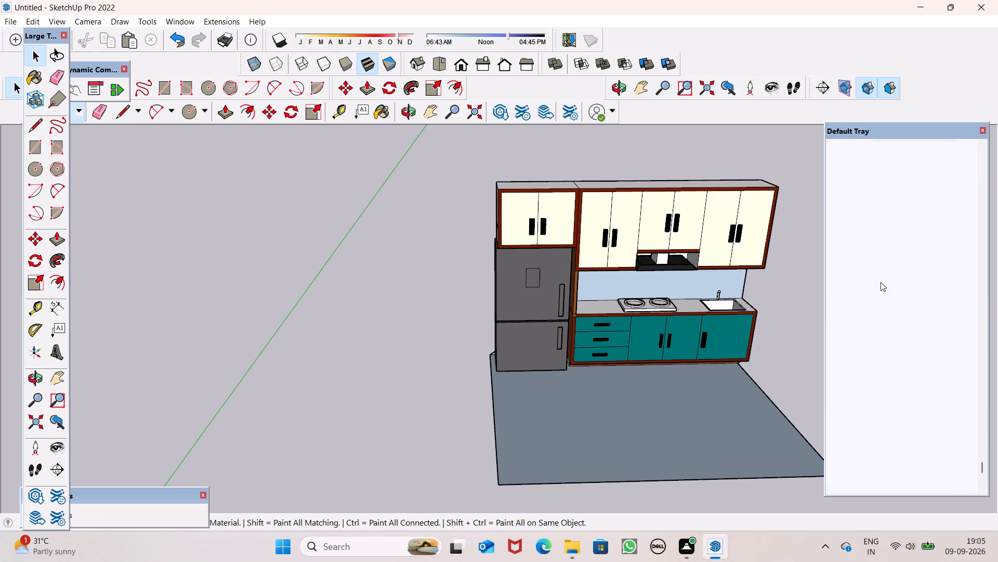
pyautogui.scroll(7, 712, 271)
pyautogui.click(614, 252)
pyautogui.press('space')
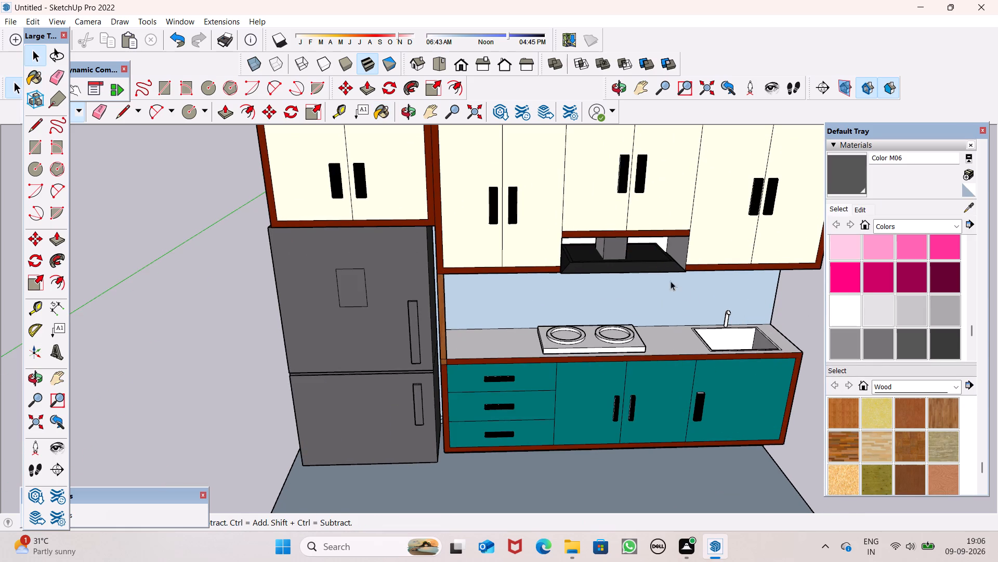
# Paint the side and back faces of the recess around the chimney hood with the cream Color D01.
pyautogui.scroll(-5, 687, 254)
pyautogui.scroll(2, 691, 258)
pyautogui.scroll(-2, 907, 310)
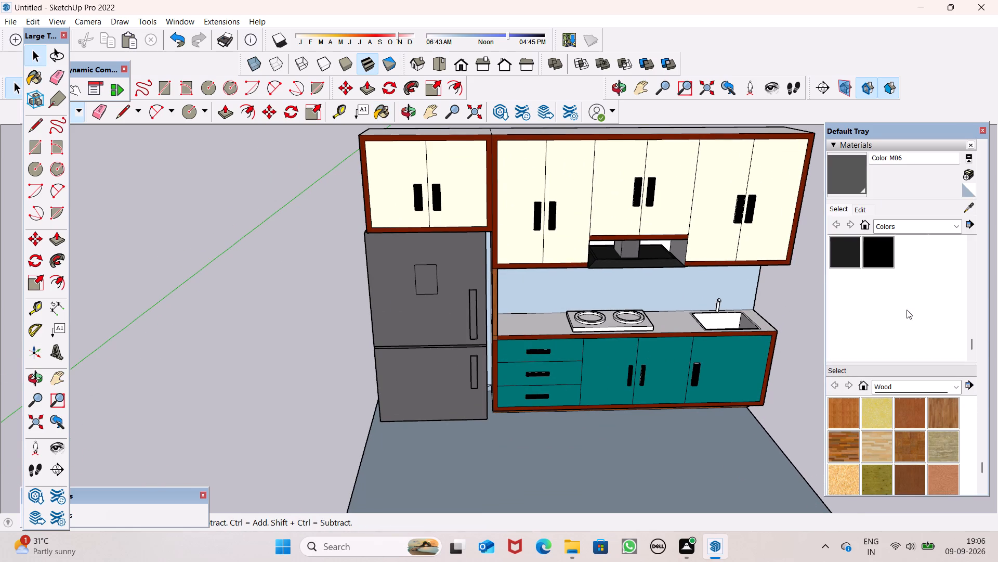
pyautogui.scroll(11, 907, 310)
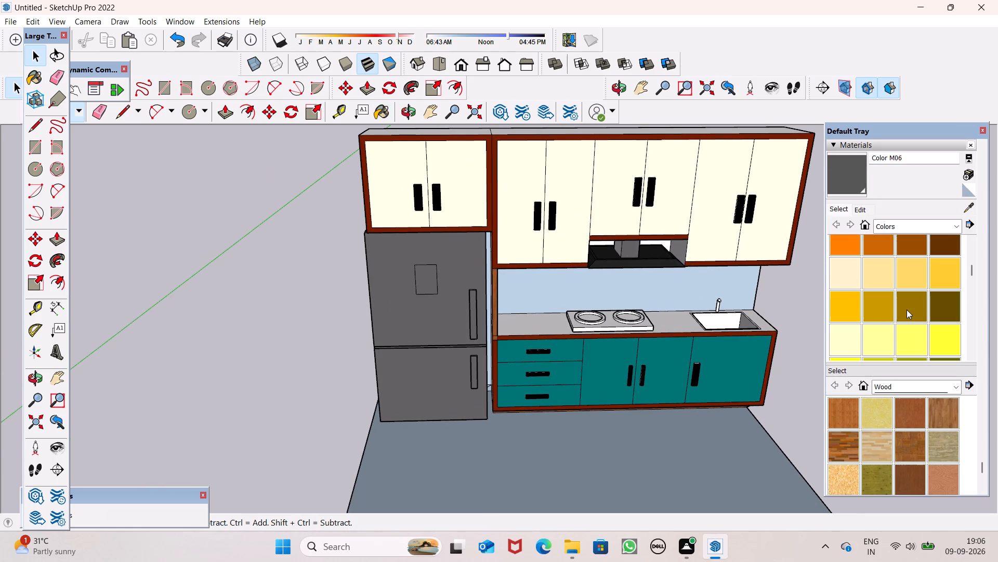
pyautogui.click(851, 283)
pyautogui.scroll(7, 678, 269)
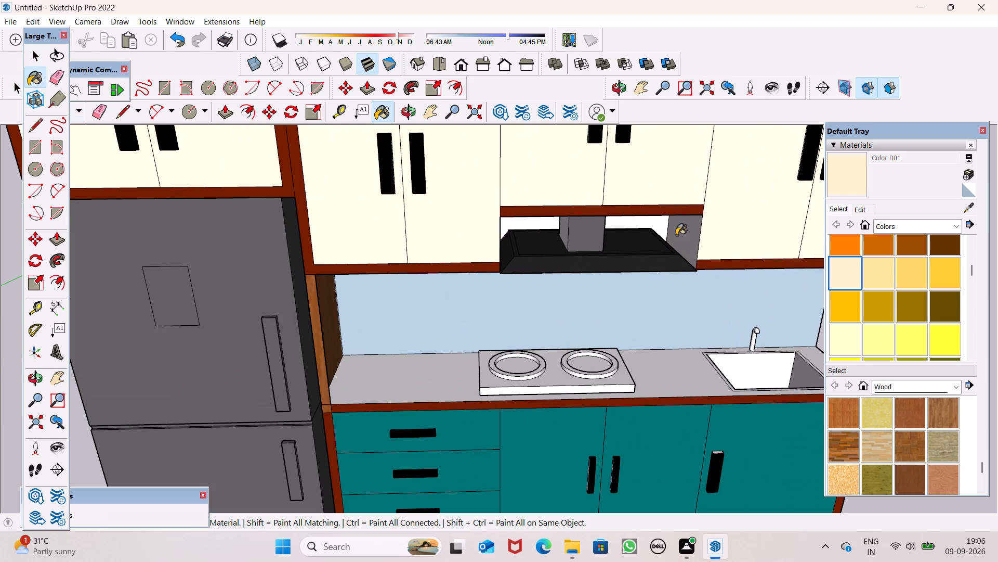
pyautogui.click(678, 235)
pyautogui.click(655, 226)
pyautogui.click(506, 226)
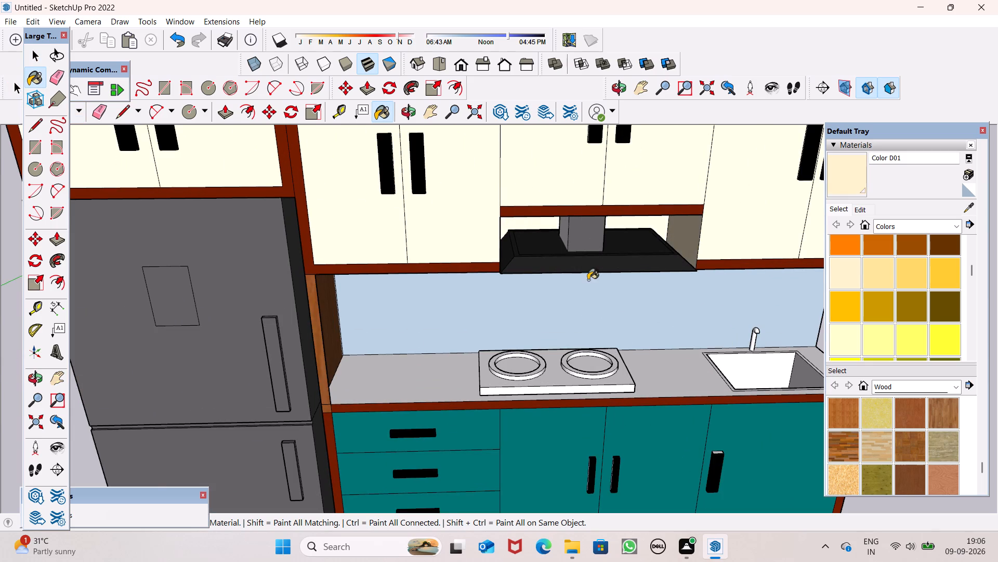
pyautogui.moveTo(588, 280); pyautogui.dragTo(355, 289, button='middle')
pyautogui.click(466, 236)
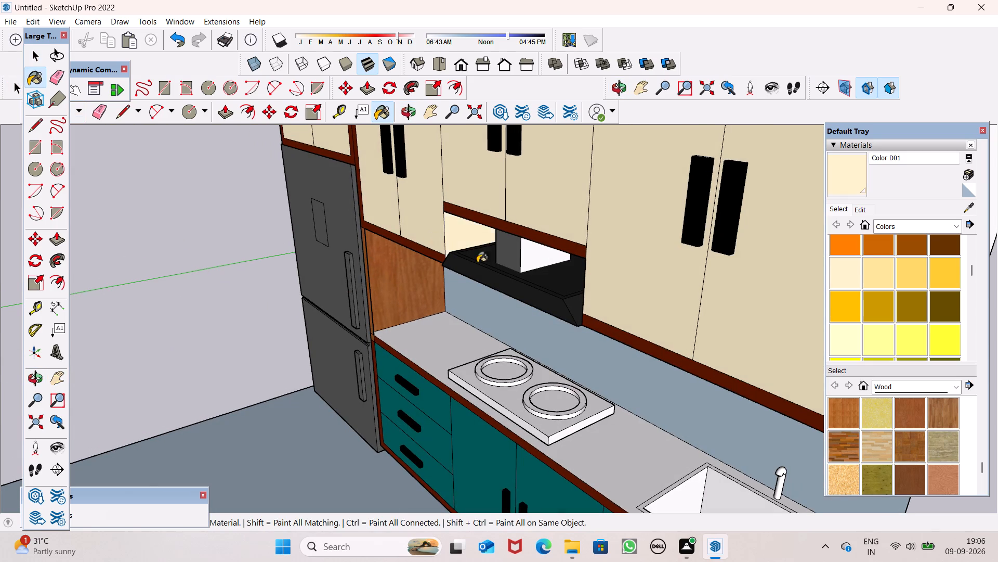
pyautogui.moveTo(491, 286); pyautogui.dragTo(778, 210, button='middle')
pyautogui.press('space')
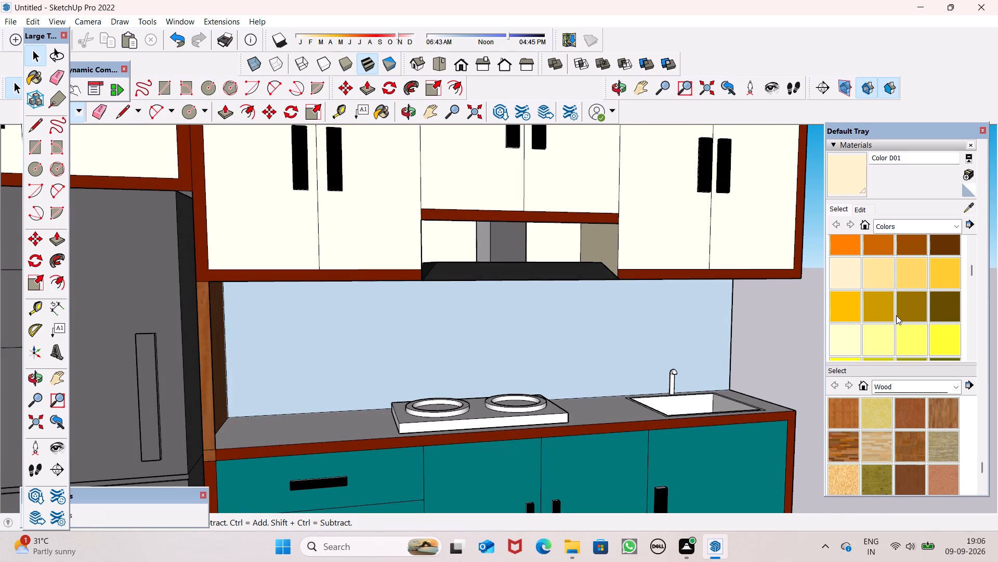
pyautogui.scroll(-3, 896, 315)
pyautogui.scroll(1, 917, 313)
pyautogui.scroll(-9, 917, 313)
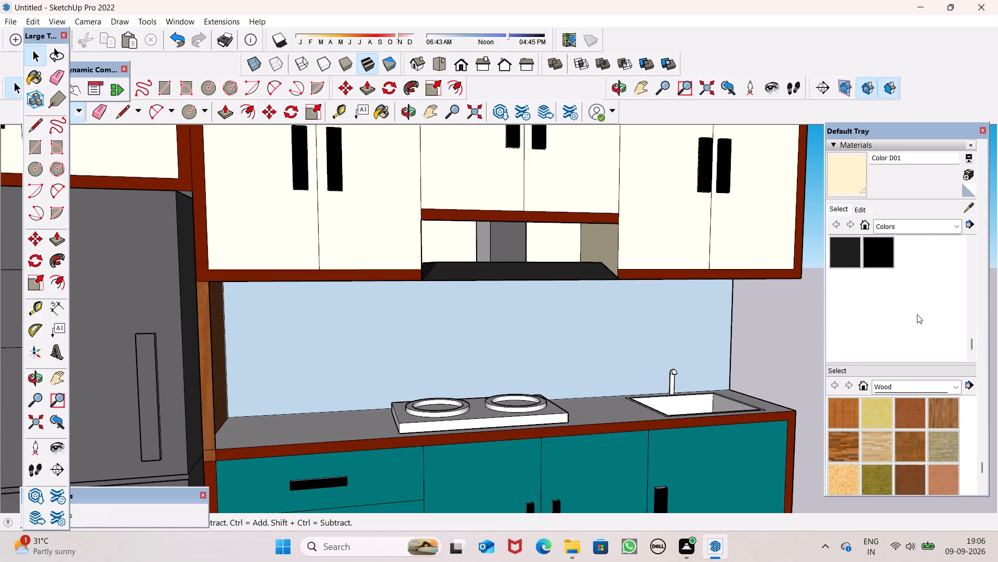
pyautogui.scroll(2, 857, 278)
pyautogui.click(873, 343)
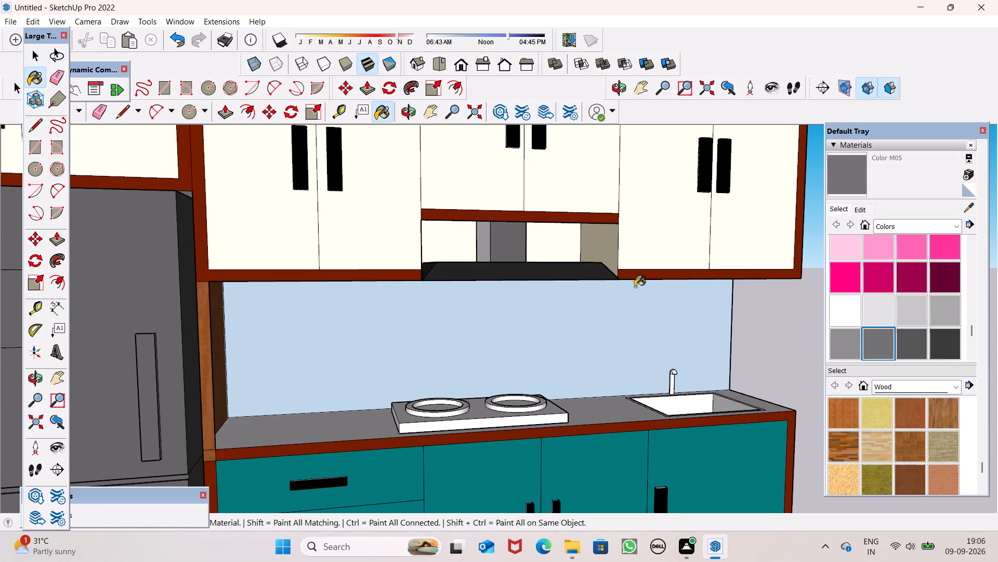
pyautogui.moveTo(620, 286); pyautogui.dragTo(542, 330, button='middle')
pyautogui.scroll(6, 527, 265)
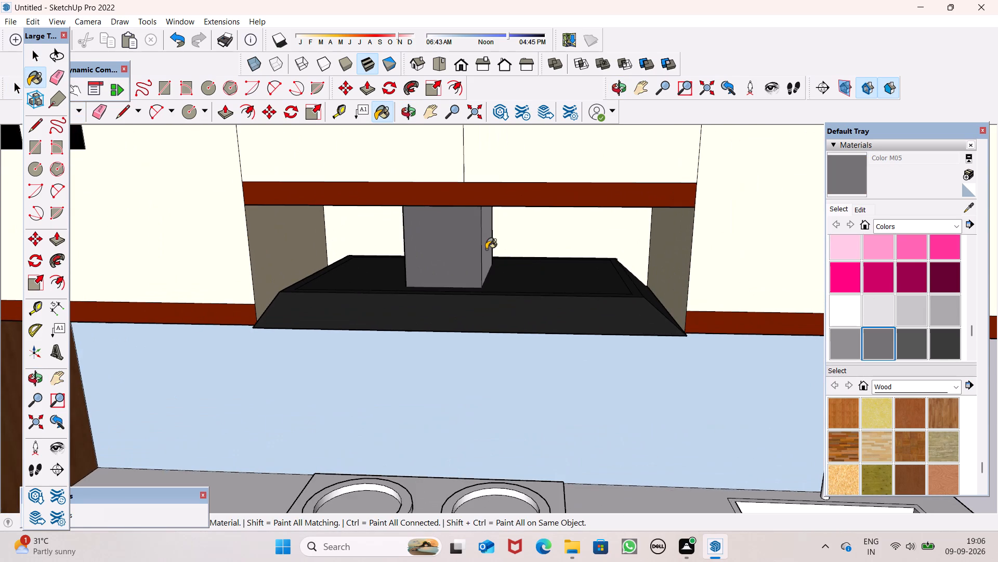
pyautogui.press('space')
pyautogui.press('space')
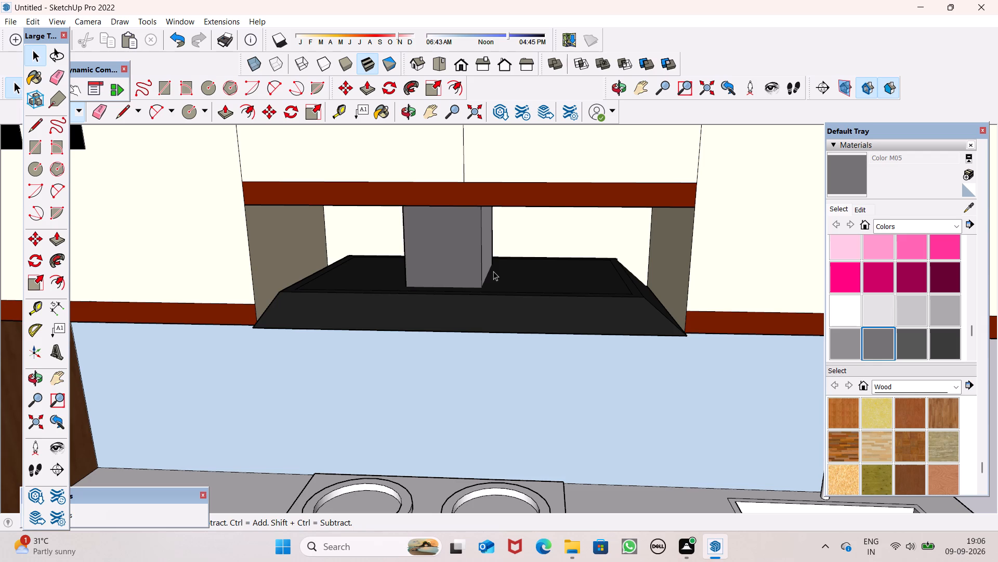
# Examine the whole kitchen from the front and above to check for surfaces that are still unpainted.
pyautogui.scroll(-4, 682, 332)
pyautogui.scroll(-6, 543, 333)
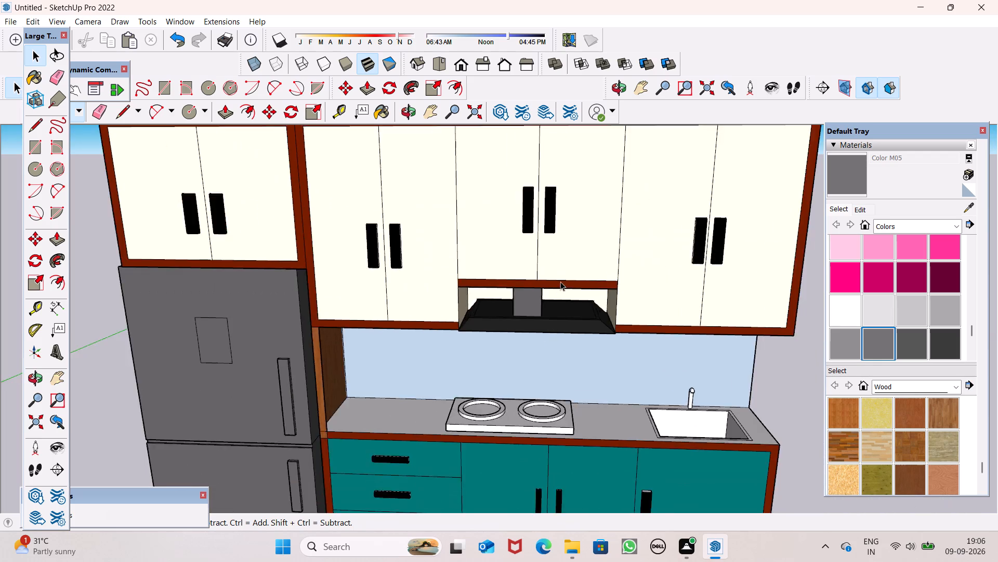
pyautogui.scroll(-11, 560, 282)
pyautogui.press('space')
pyautogui.scroll(-2, 575, 340)
pyautogui.moveTo(595, 386); pyautogui.dragTo(720, 337, button='middle')
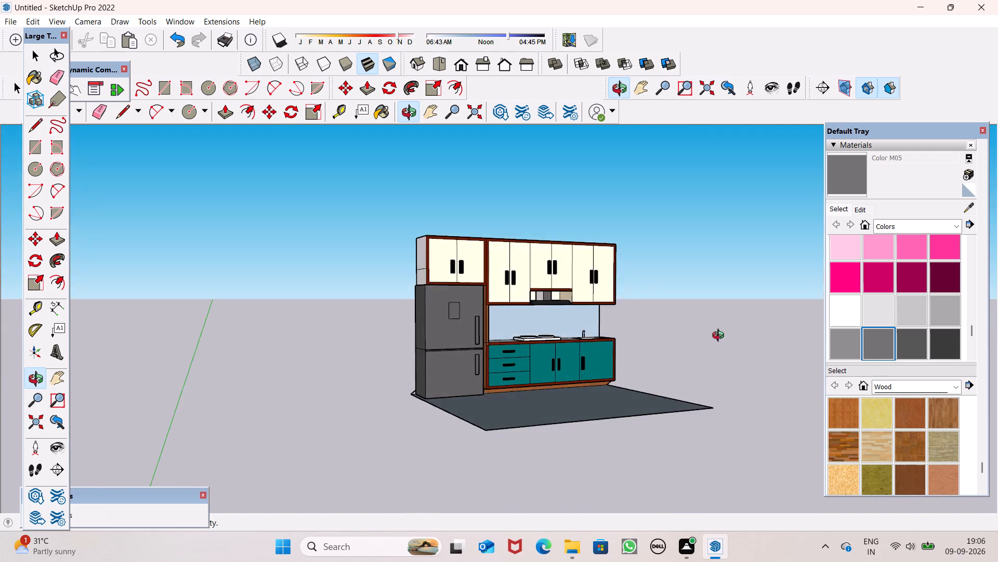
pyautogui.moveTo(720, 337); pyautogui.dragTo(675, 492, button='middle')
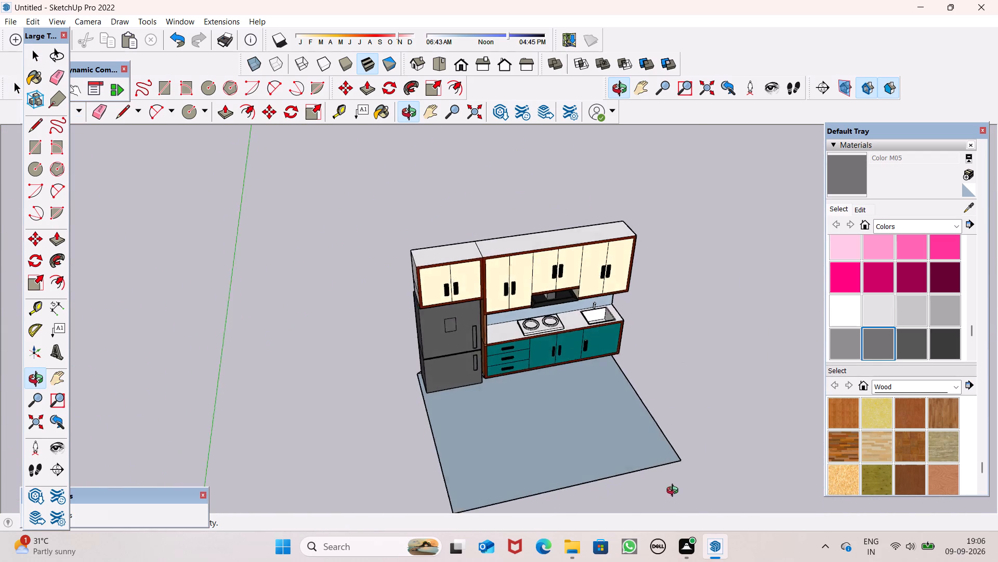
pyautogui.moveTo(675, 492); pyautogui.dragTo(627, 457, button='middle')
# Paint the top faces of the wall cabinets, including the one above the refrigerator, with Color D01.
pyautogui.scroll(3, 896, 301)
pyautogui.scroll(-1, 896, 301)
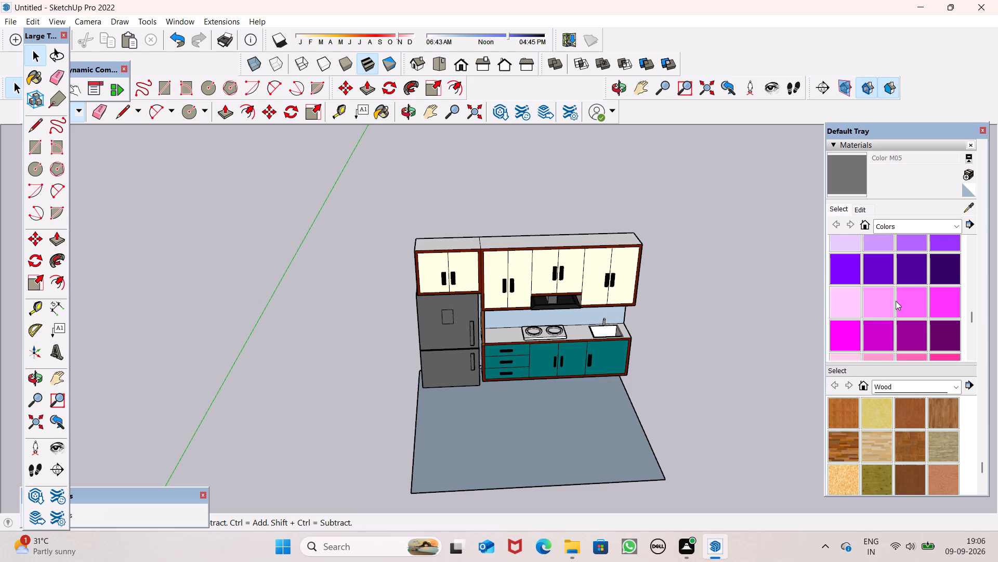
pyautogui.scroll(8, 896, 301)
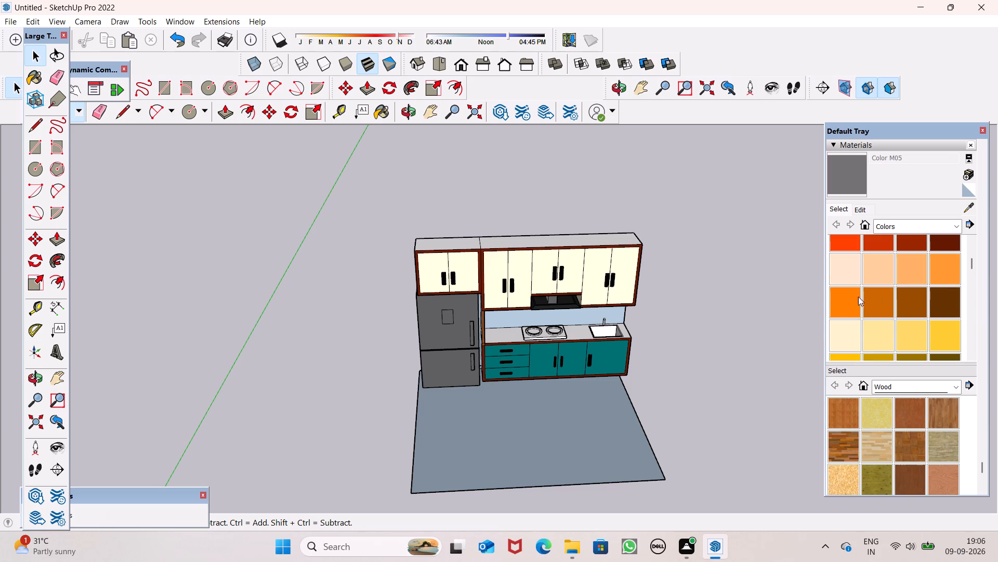
pyautogui.scroll(-3, 854, 334)
pyautogui.scroll(2, 849, 311)
pyautogui.click(849, 340)
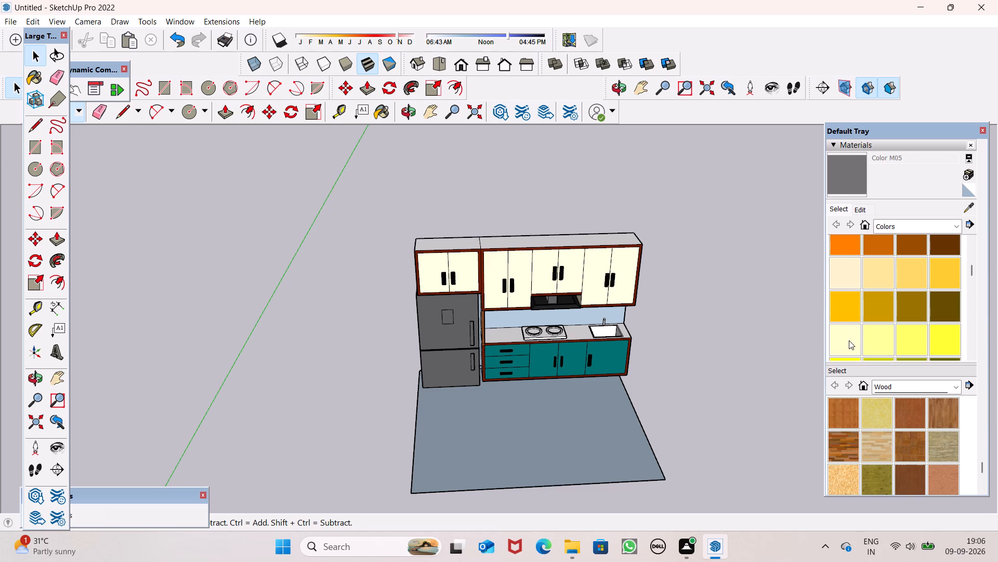
pyautogui.click(851, 276)
pyautogui.scroll(-2, 871, 301)
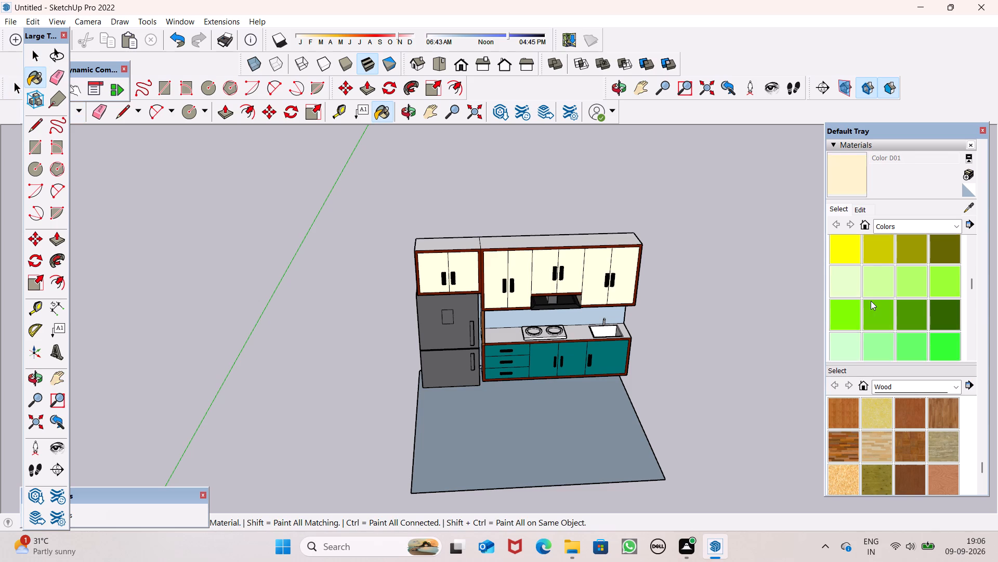
pyautogui.scroll(2, 871, 301)
pyautogui.scroll(6, 576, 225)
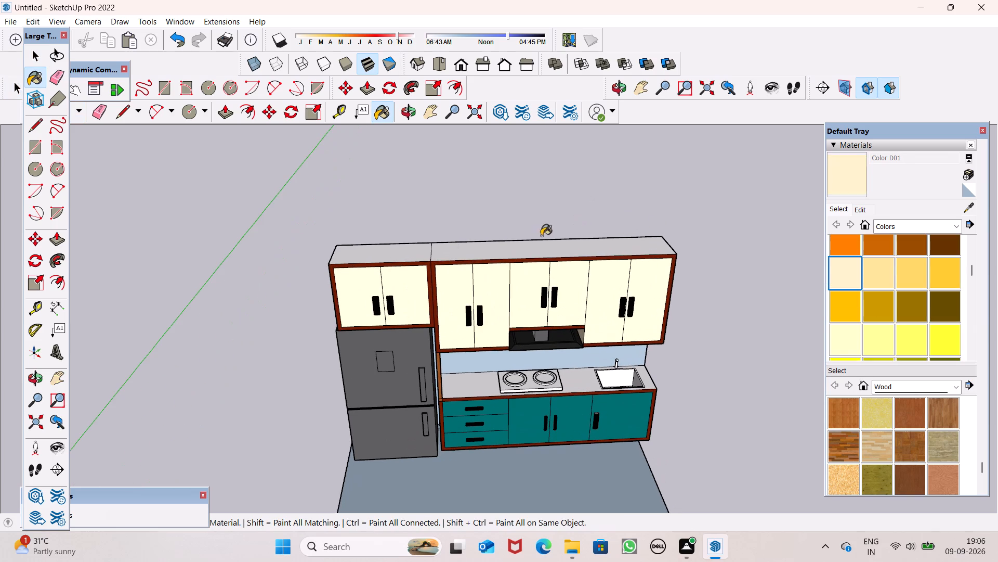
pyautogui.click(534, 244)
pyautogui.click(411, 251)
pyautogui.moveTo(472, 260); pyautogui.dragTo(682, 292, button='middle')
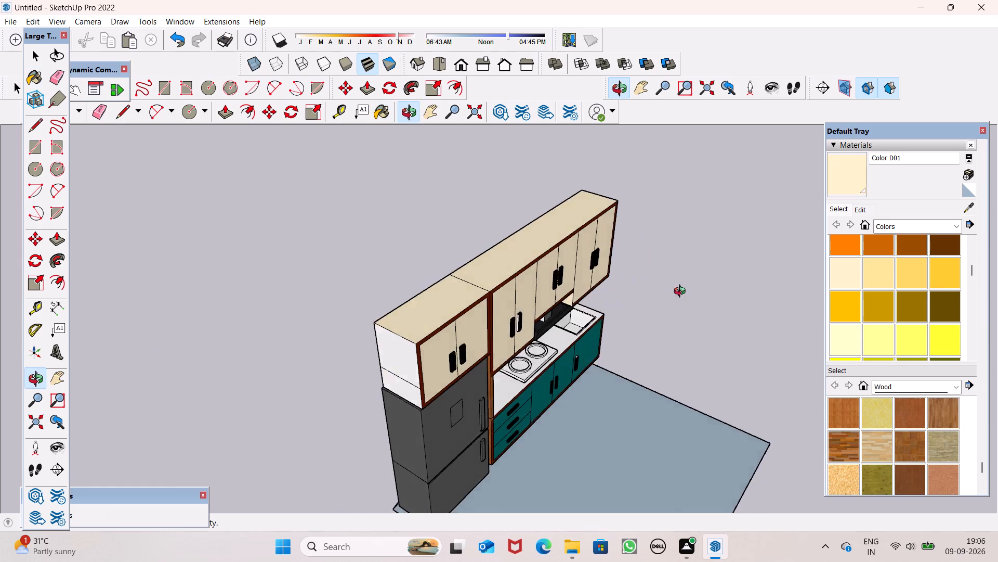
# Paint both outer side faces of the cabinet above the refrigerator with the cream Color D01.
pyautogui.moveTo(682, 292); pyautogui.dragTo(709, 275, button='middle')
pyautogui.click(415, 355)
pyautogui.click(404, 386)
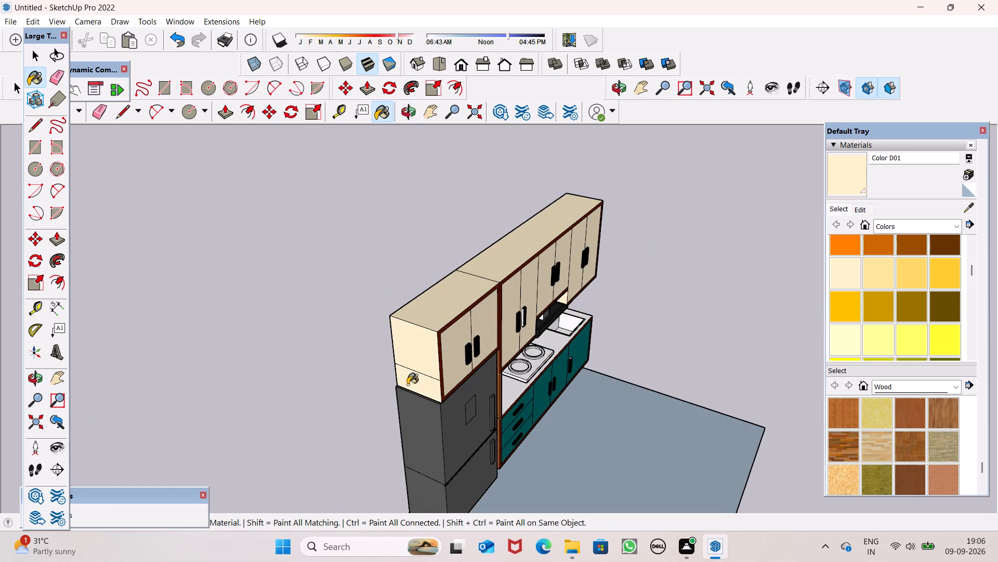
pyautogui.press('space')
# Push/Pull the floor face in front of the kitchen downward into a slab about 3 5/8" thick.
pyautogui.moveTo(429, 409); pyautogui.dragTo(233, 291, button='middle')
pyautogui.scroll(-5, 366, 303)
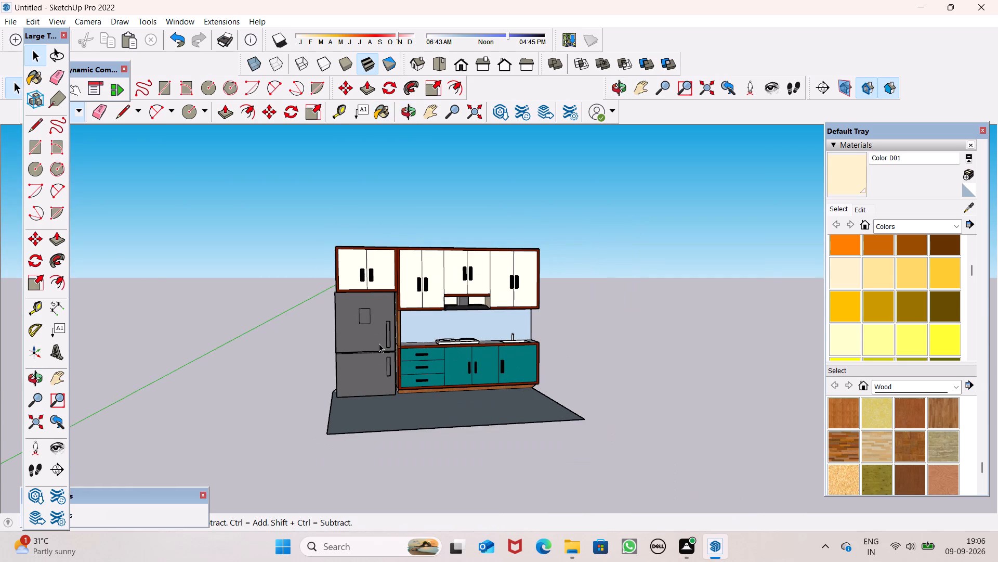
pyautogui.moveTo(729, 411); pyautogui.dragTo(743, 525, button='middle')
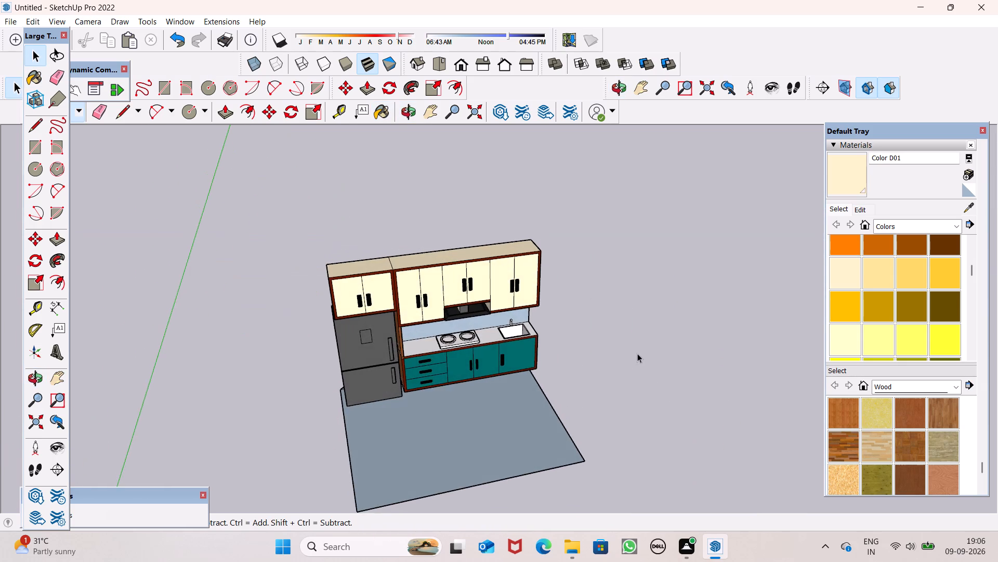
pyautogui.scroll(-1, 637, 353)
pyautogui.scroll(-2, 529, 276)
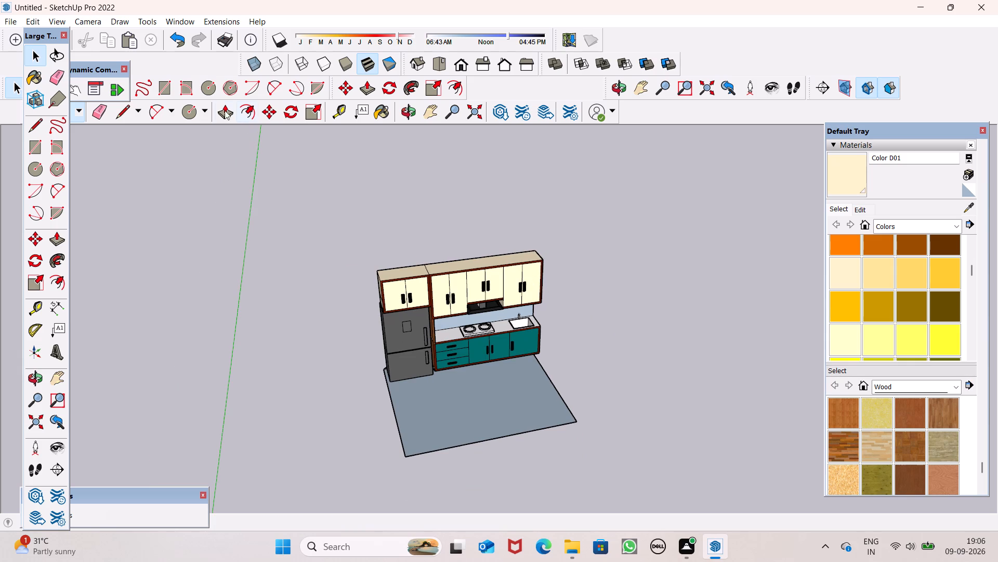
pyautogui.click(221, 108)
pyautogui.moveTo(428, 429); pyautogui.dragTo(428, 426)
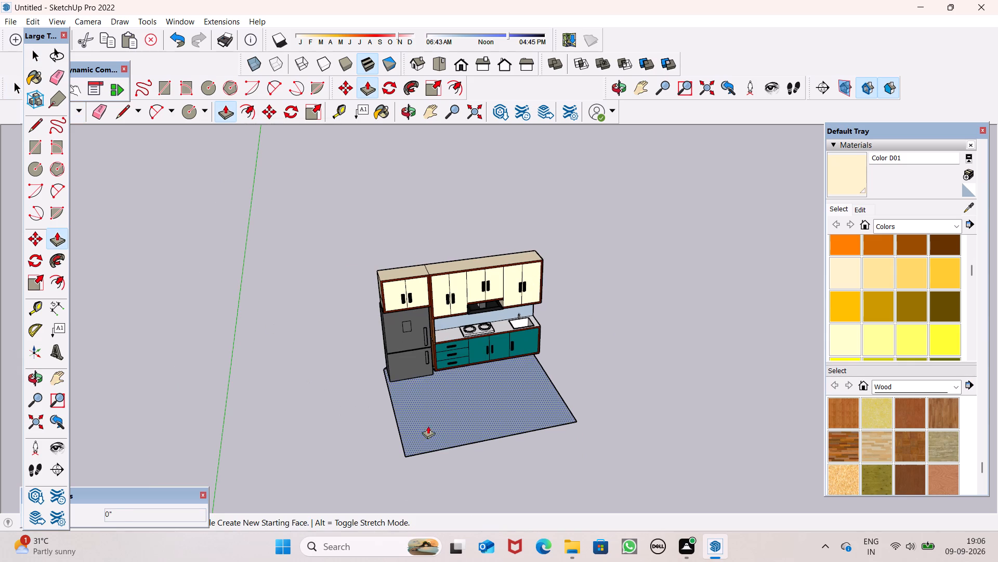
pyautogui.moveTo(428, 426); pyautogui.dragTo(432, 432)
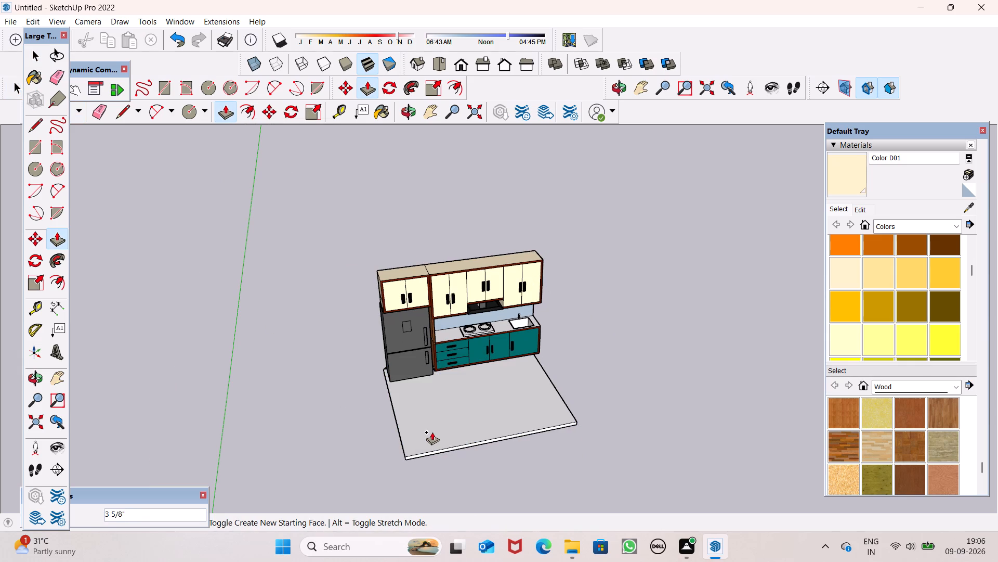
pyautogui.moveTo(432, 432); pyautogui.dragTo(436, 432)
pyautogui.moveTo(465, 471); pyautogui.dragTo(544, 313, button='middle')
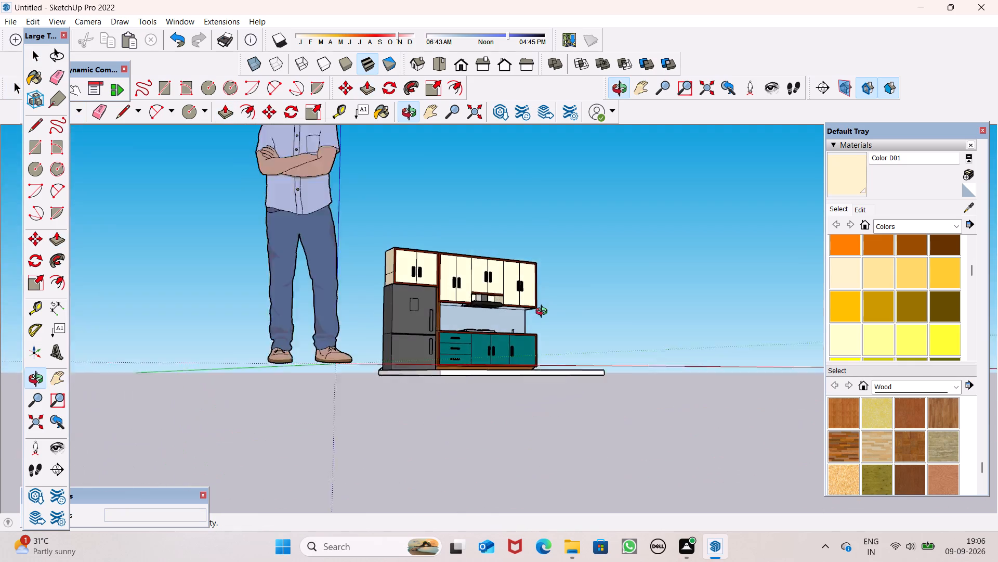
pyautogui.moveTo(544, 313); pyautogui.dragTo(507, 345, button='middle')
pyautogui.press('space')
# Draw a line from the slab's upper corner to the rear bottom corner of the base cabinet's wood end panel.
pyautogui.moveTo(626, 397); pyautogui.dragTo(332, 395, button='middle')
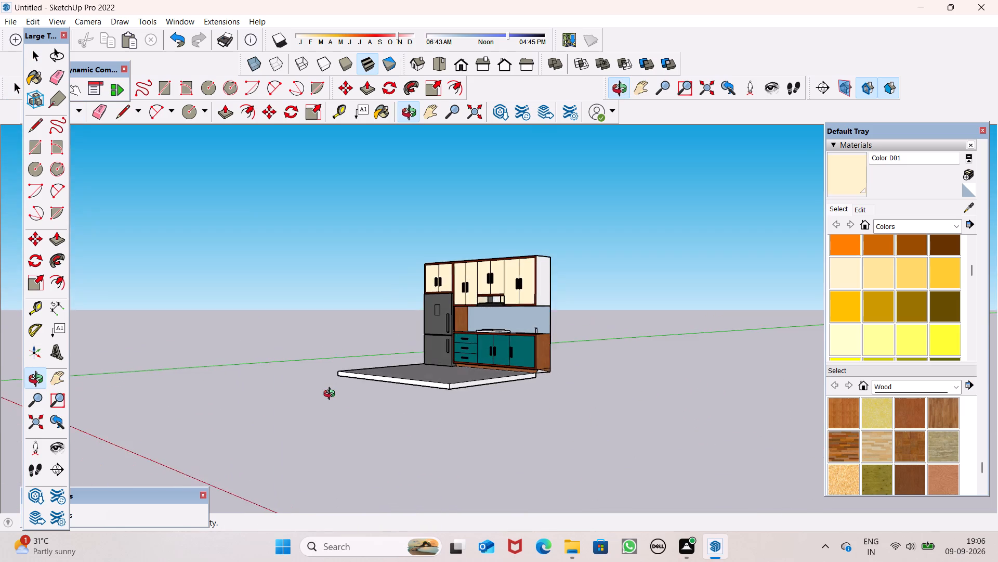
pyautogui.moveTo(332, 395); pyautogui.dragTo(463, 439, button='middle')
pyautogui.press('space')
pyautogui.scroll(1, 588, 383)
pyautogui.moveTo(587, 383); pyautogui.dragTo(555, 398, button='middle')
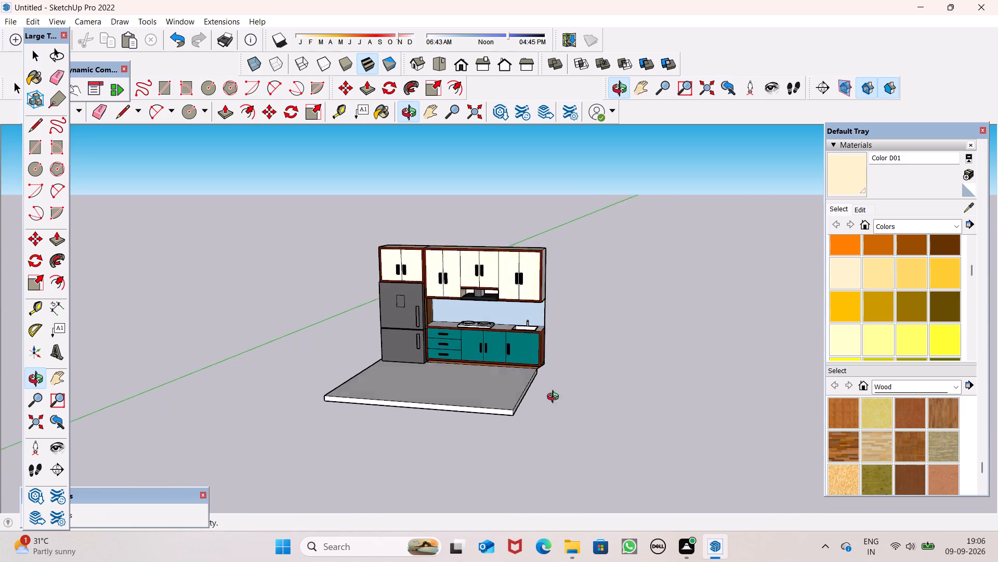
pyautogui.moveTo(555, 398); pyautogui.dragTo(226, 322, button='middle')
pyautogui.scroll(5, 539, 386)
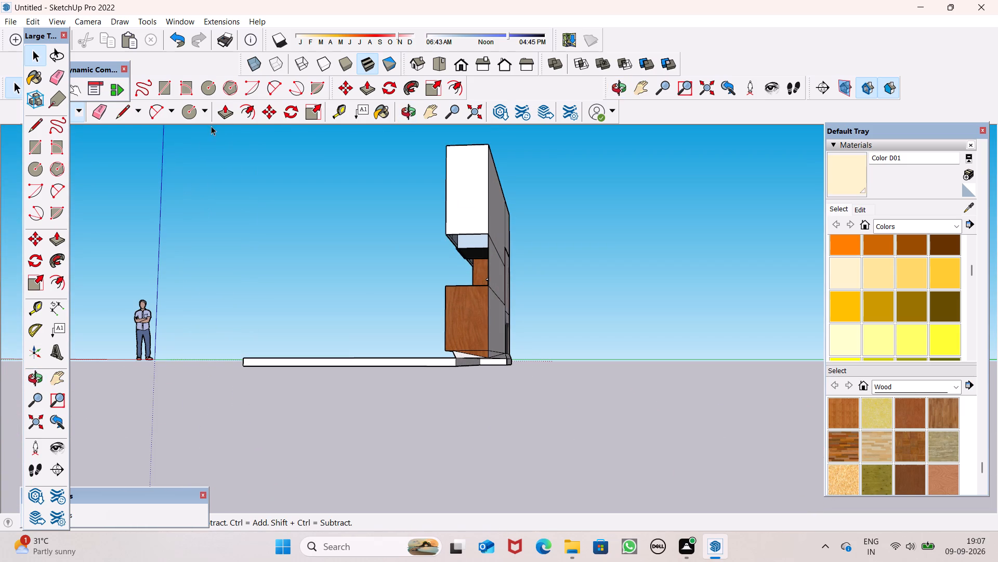
pyautogui.click(120, 114)
pyautogui.scroll(6, 378, 320)
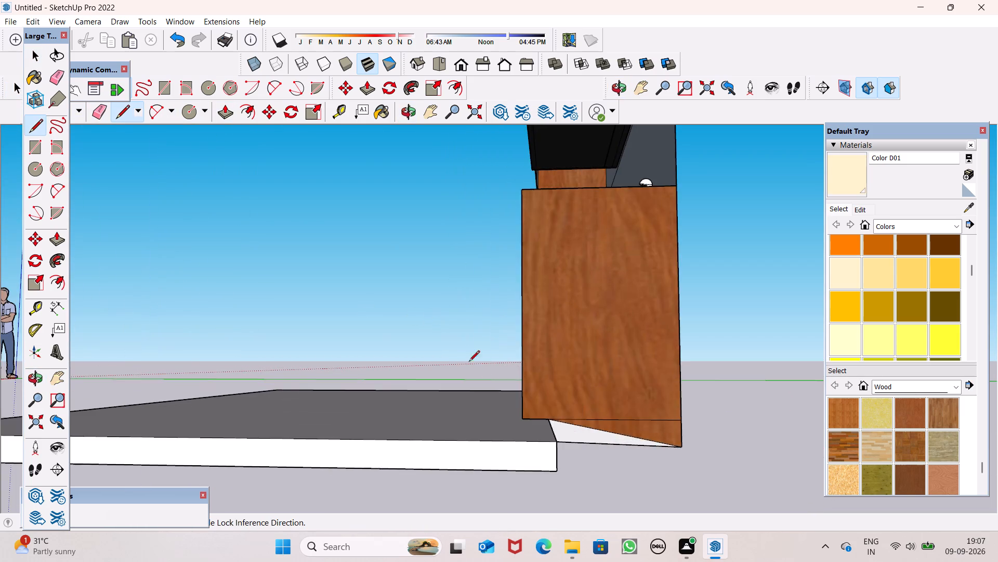
pyautogui.scroll(-3, 520, 406)
pyautogui.moveTo(557, 435); pyautogui.dragTo(540, 371, button='middle')
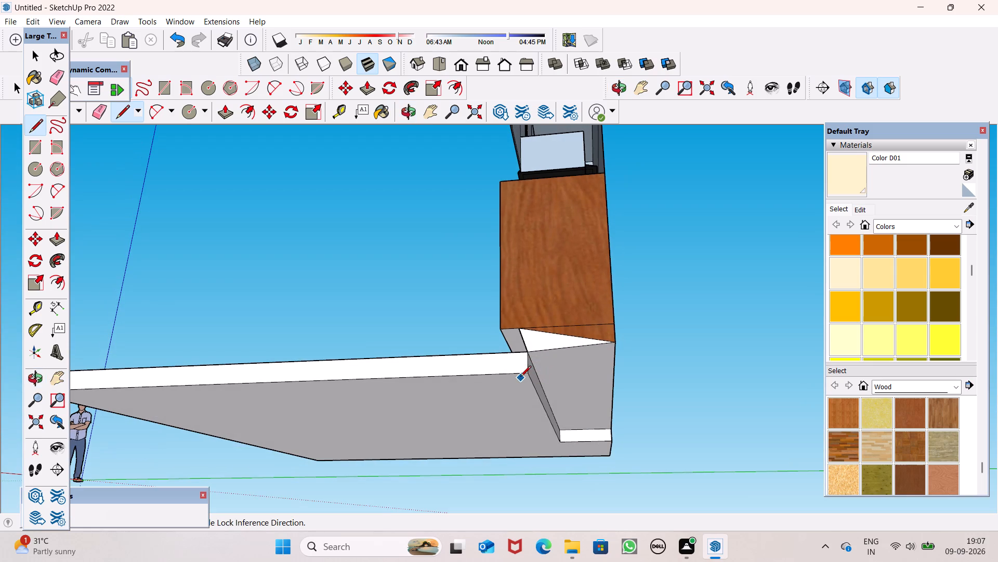
pyautogui.click(532, 352)
pyautogui.click(550, 350)
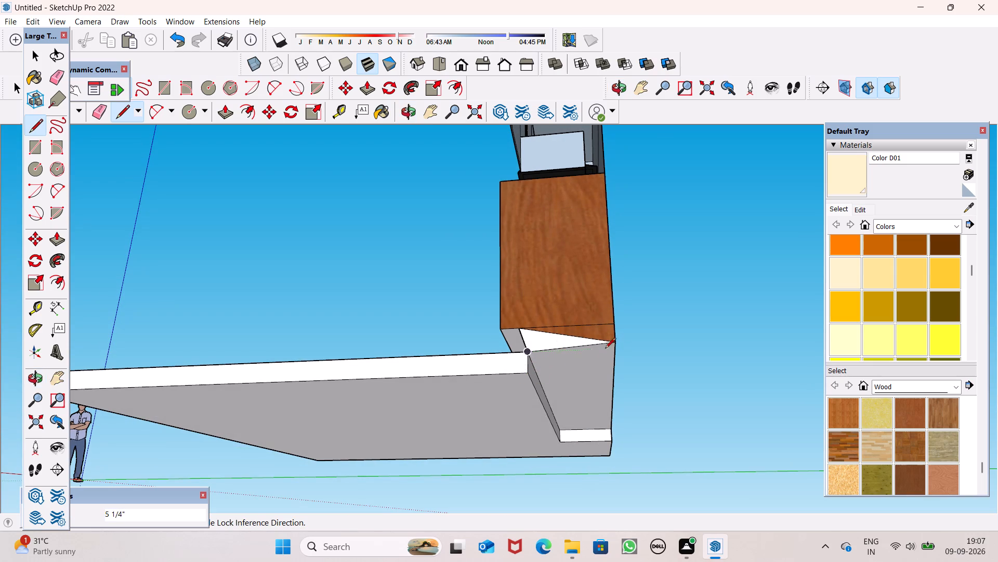
pyautogui.click(615, 342)
pyautogui.press('space')
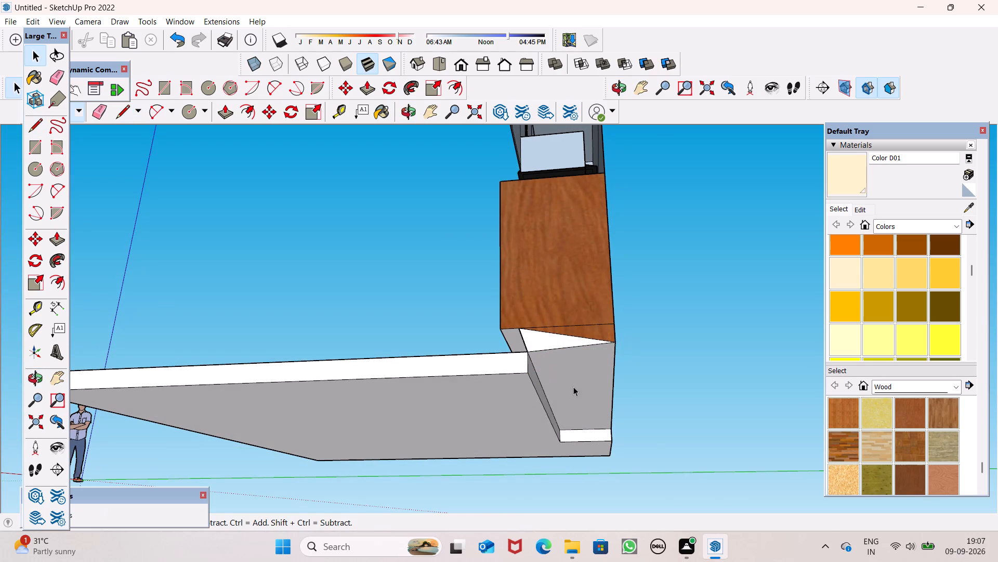
# Draw a line about 1' 2 3/4" long from the slab's lower corner beneath the base cabinet's wood end panel.
pyautogui.moveTo(529, 411); pyautogui.dragTo(449, 444, button='middle')
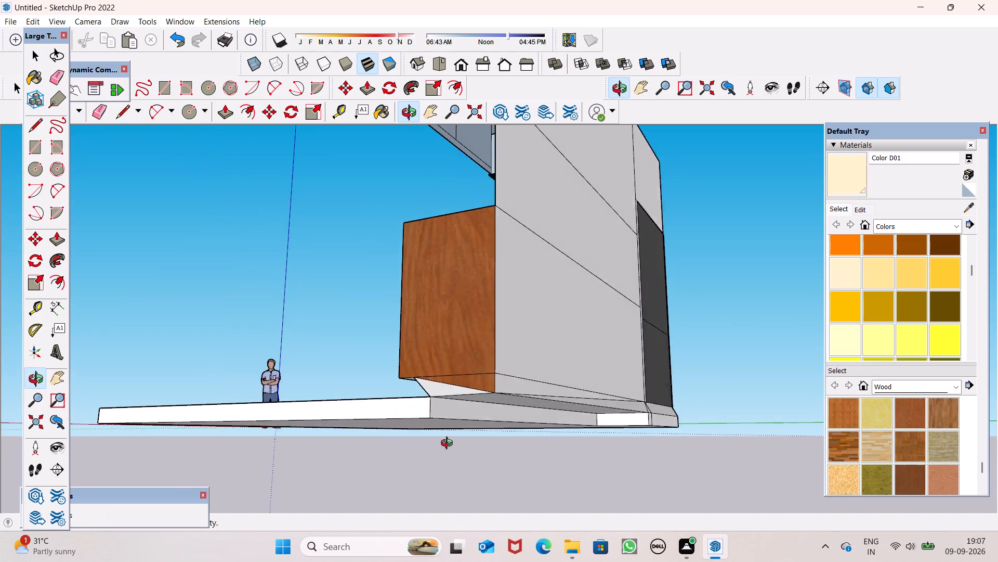
pyautogui.moveTo(449, 444); pyautogui.dragTo(407, 439, button='middle')
pyautogui.scroll(1, 368, 364)
pyautogui.click(129, 109)
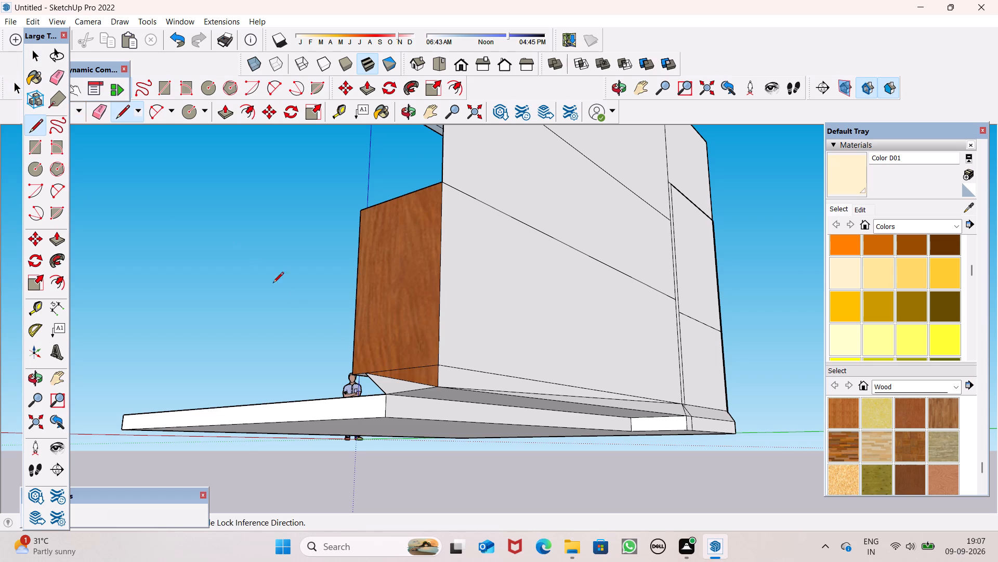
pyautogui.click(387, 419)
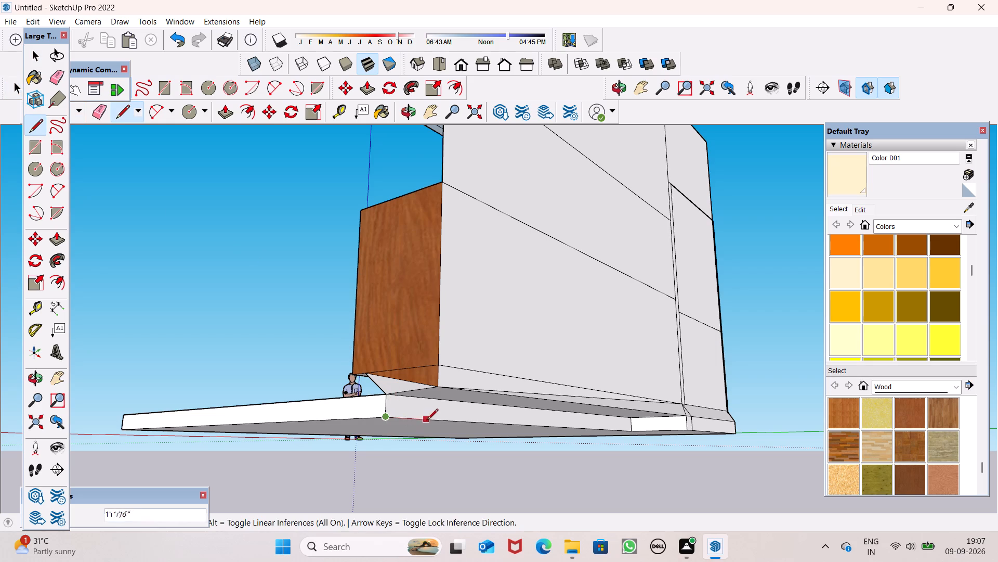
pyautogui.click(435, 423)
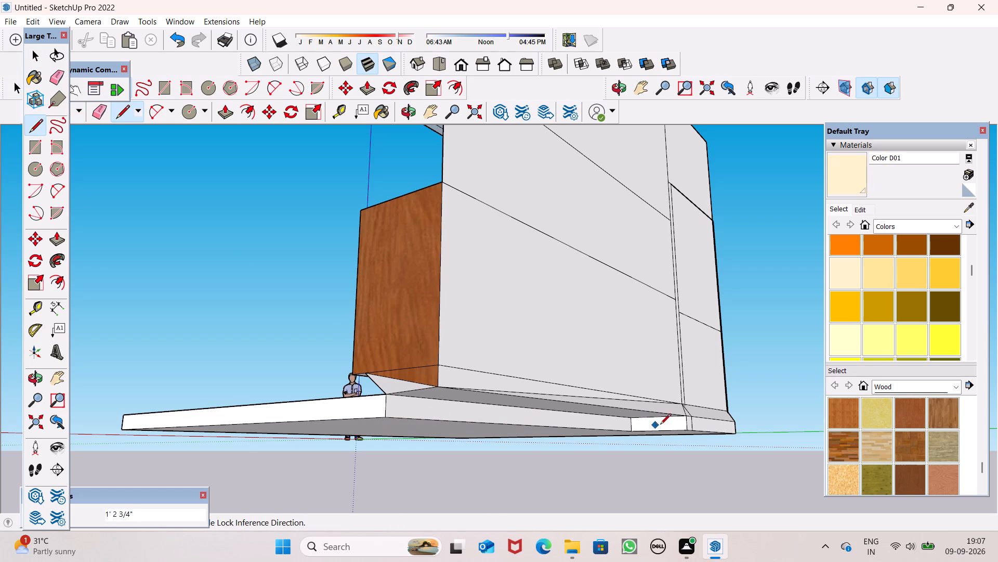
pyautogui.press('space')
# Move the refrigerator slightly forward, away from the back wall plane of the kitchen.
pyautogui.moveTo(697, 442); pyautogui.dragTo(572, 490, button='middle')
pyautogui.scroll(-5, 577, 400)
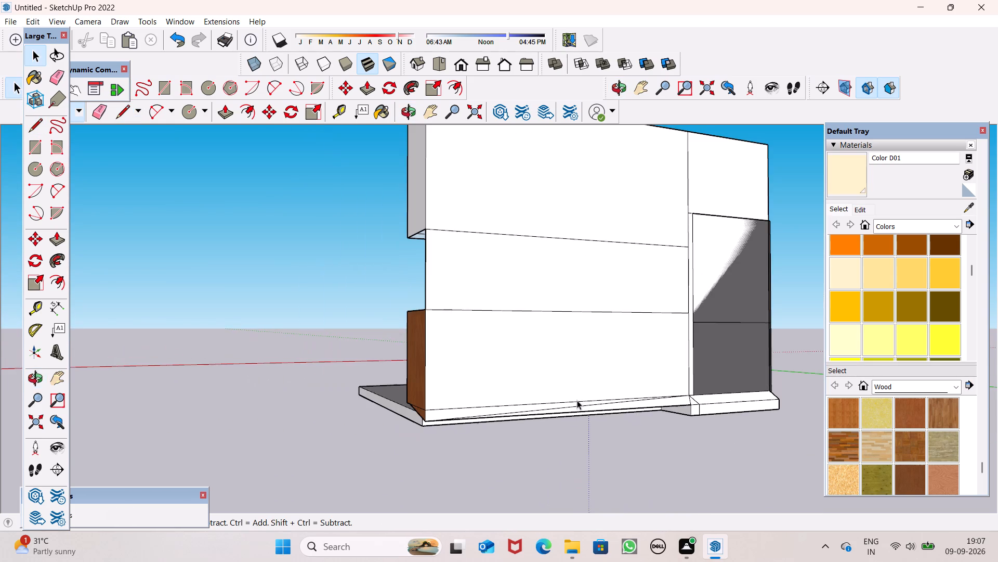
pyautogui.moveTo(701, 334); pyautogui.dragTo(129, 321, button='middle')
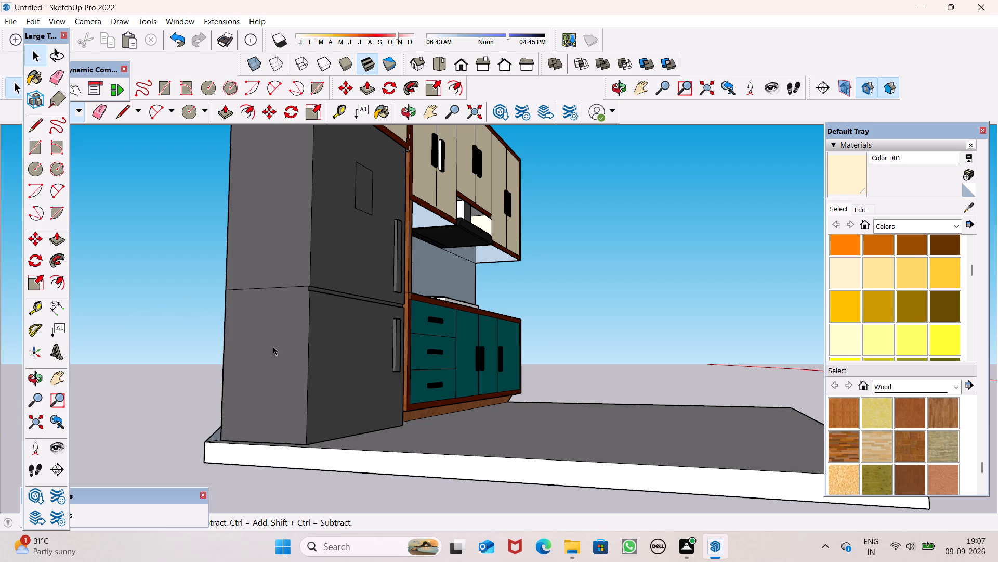
pyautogui.click(275, 359)
pyautogui.press('m')
pyautogui.press('Return')
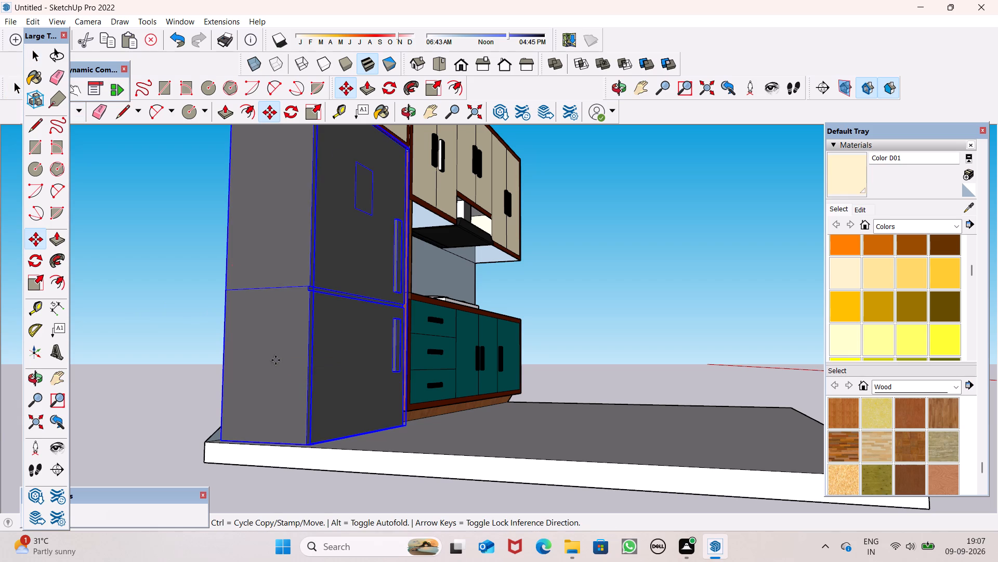
pyautogui.scroll(-5, 282, 356)
pyautogui.moveTo(299, 366); pyautogui.dragTo(446, 417, button='middle')
pyautogui.moveTo(455, 449); pyautogui.dragTo(459, 445)
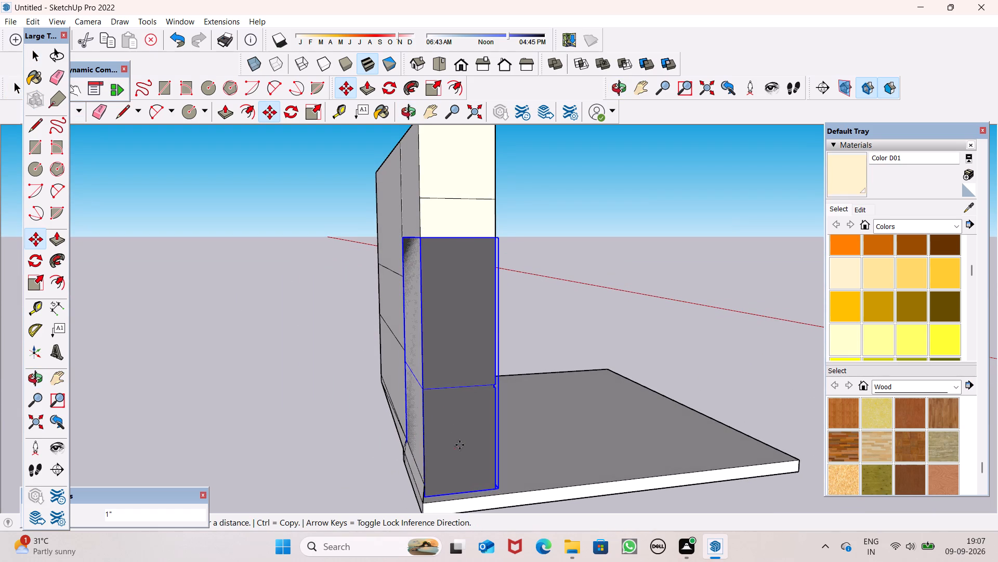
pyautogui.moveTo(459, 445); pyautogui.dragTo(464, 445)
# Move the refrigerator slightly back by its bottom rear corner to refine its position under the wall cabinet, and deselect it.
pyautogui.moveTo(490, 458); pyautogui.dragTo(461, 470, button='middle')
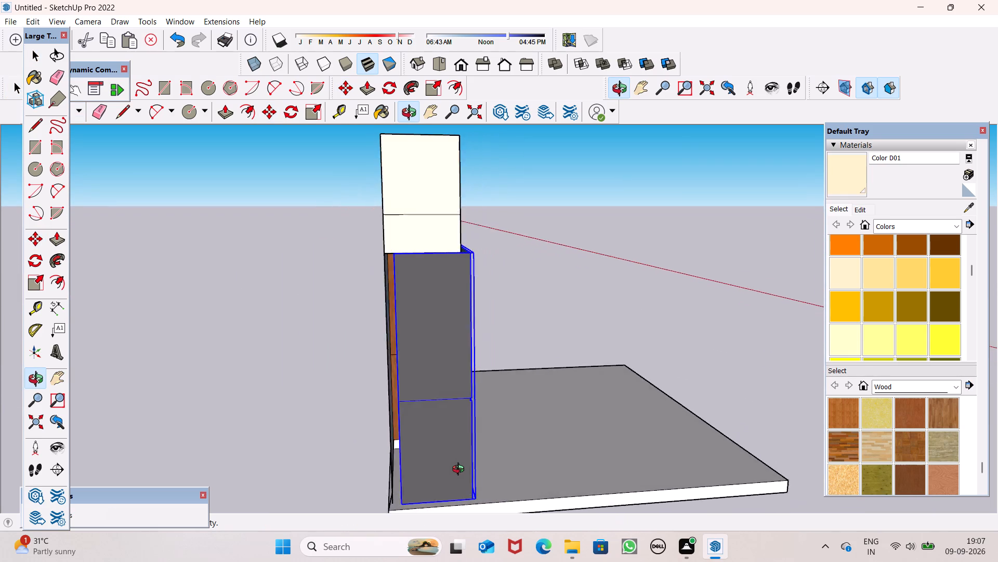
pyautogui.moveTo(461, 470); pyautogui.dragTo(431, 477, button='middle')
pyautogui.scroll(14, 372, 522)
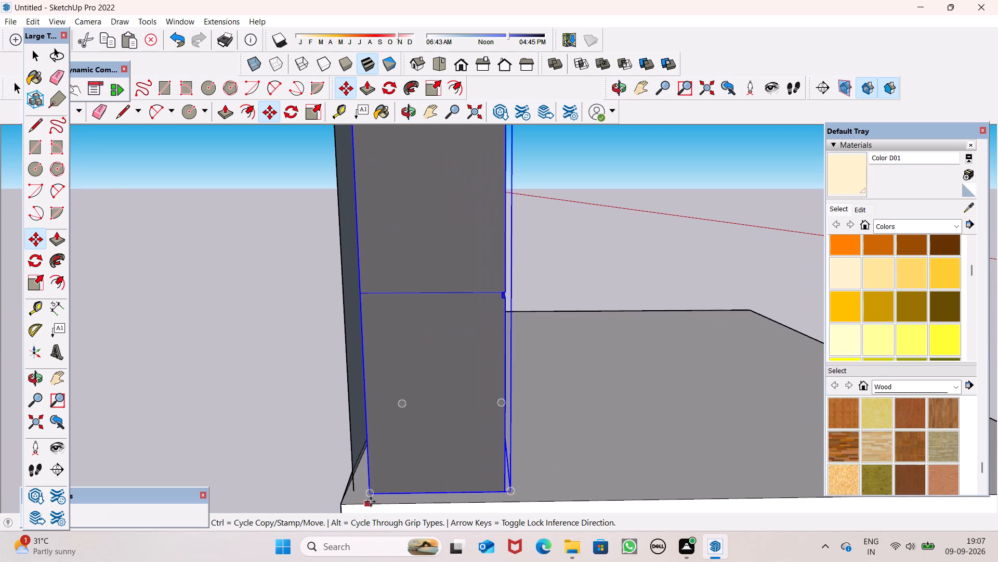
pyautogui.moveTo(370, 491); pyautogui.dragTo(364, 490)
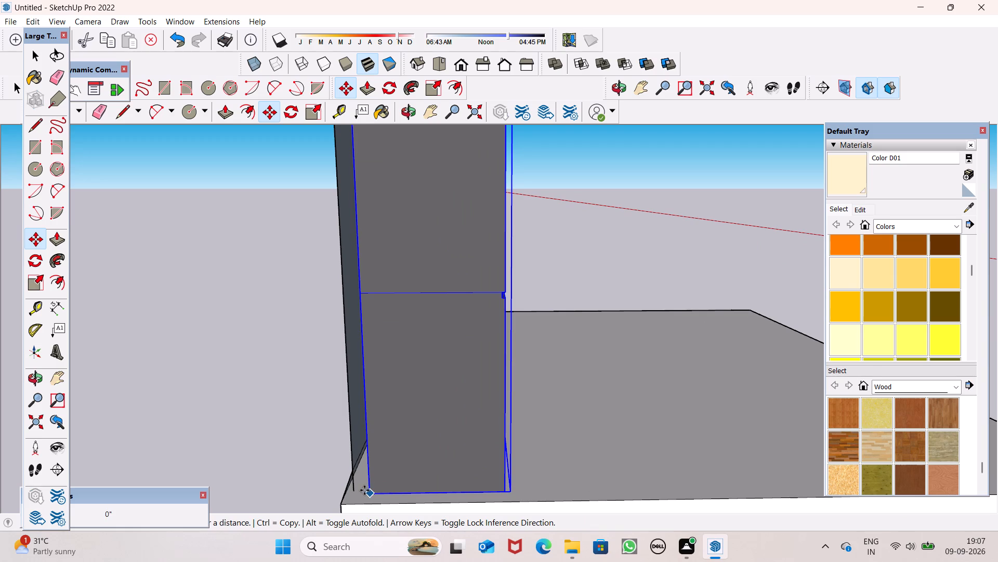
pyautogui.moveTo(364, 490); pyautogui.dragTo(359, 490)
pyautogui.scroll(-4, 401, 469)
pyautogui.press('space')
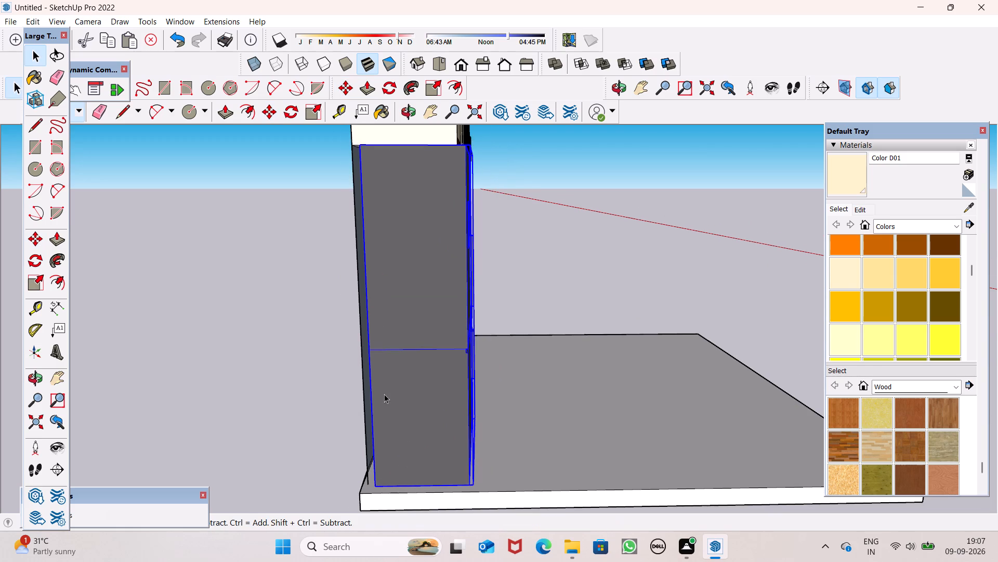
pyautogui.scroll(-7, 366, 392)
pyautogui.moveTo(446, 412); pyautogui.dragTo(229, 394, button='middle')
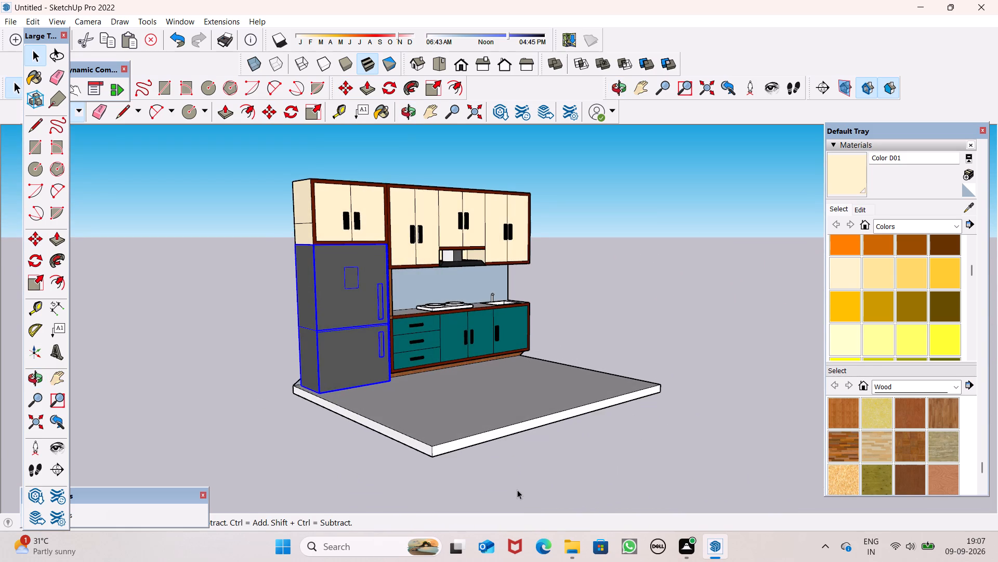
pyautogui.press('Return')
pyautogui.press('space')
pyautogui.click(629, 467)
pyautogui.click(637, 480)
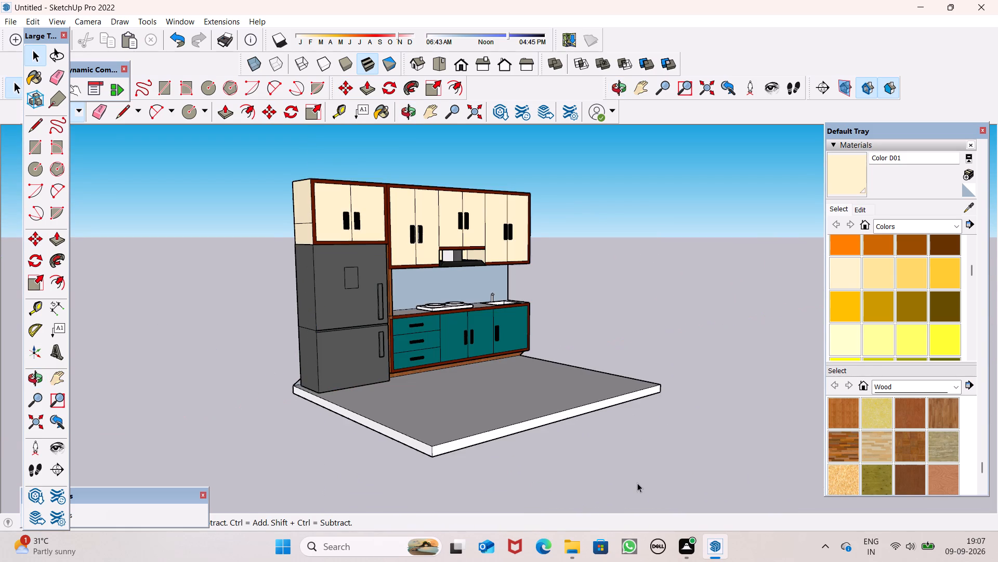
pyautogui.click(637, 483)
# Examine the back and underside of the floor slab around the recess beneath the base cabinets.
pyautogui.scroll(-3, 639, 484)
pyautogui.moveTo(680, 472); pyautogui.dragTo(296, 399, button='middle')
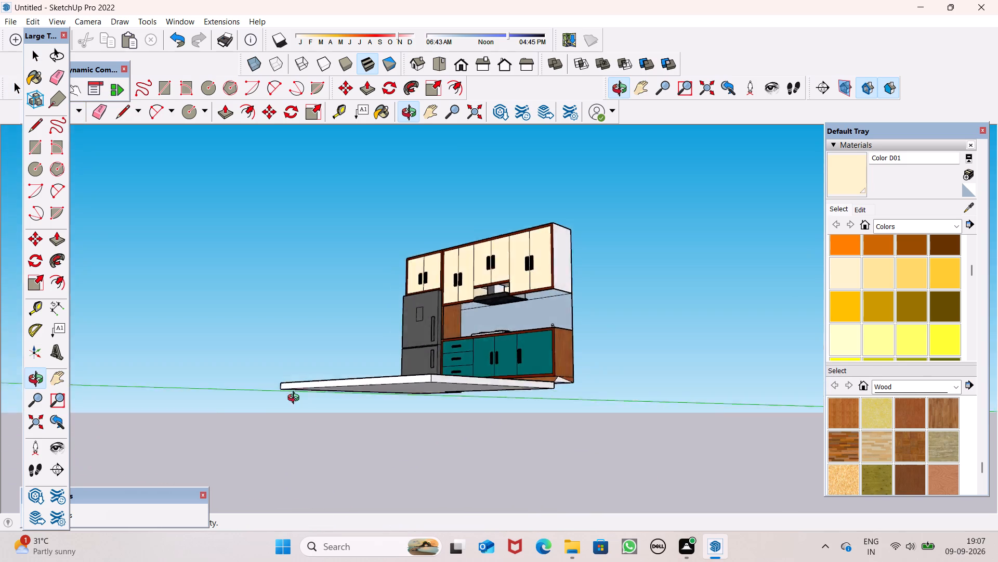
pyautogui.moveTo(296, 399); pyautogui.dragTo(157, 465, button='middle')
pyautogui.moveTo(534, 387); pyautogui.dragTo(338, 306, button='middle')
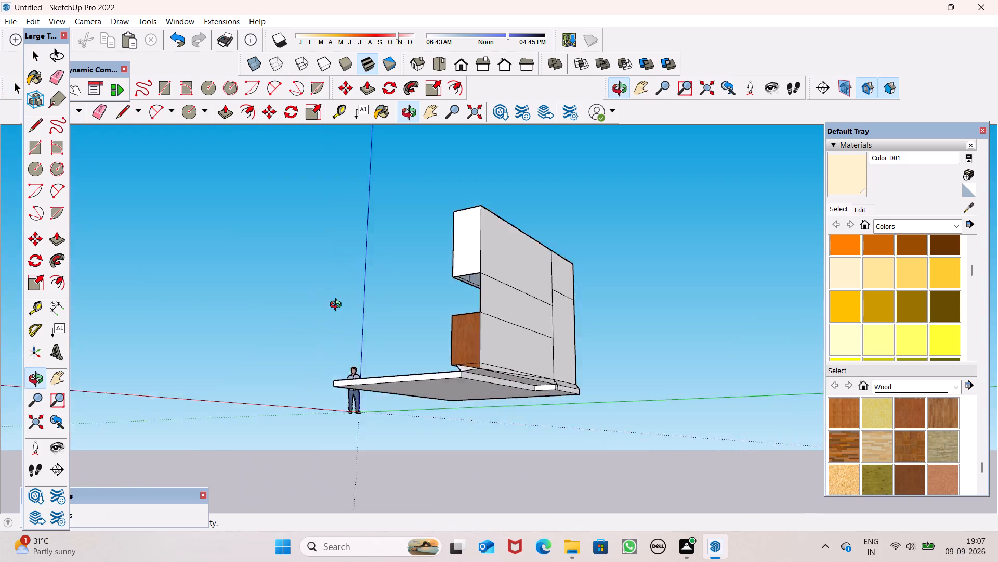
pyautogui.moveTo(338, 306); pyautogui.dragTo(252, 308, button='middle')
pyautogui.scroll(1, 587, 445)
pyautogui.moveTo(587, 445); pyautogui.dragTo(473, 244, button='middle')
pyautogui.scroll(1, 479, 250)
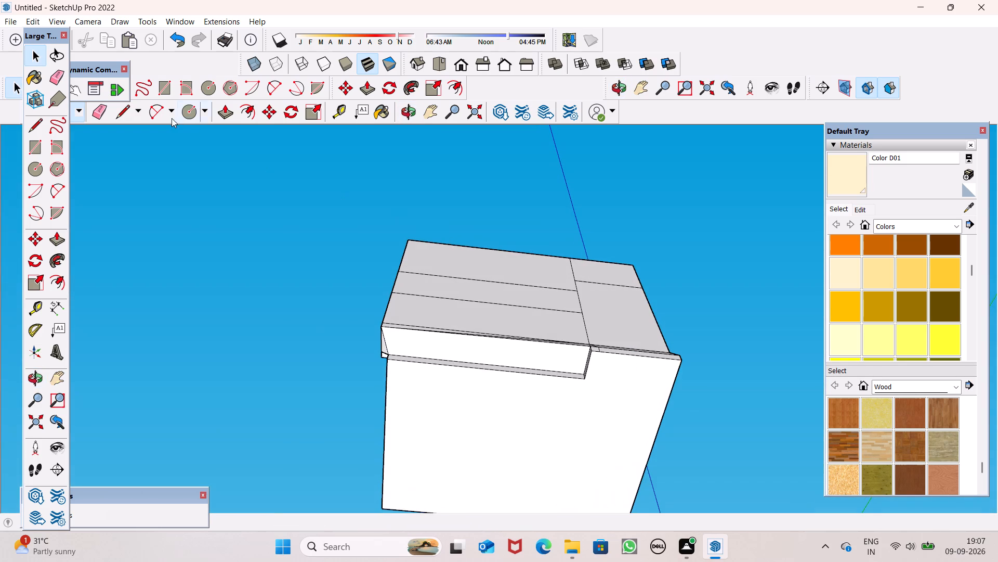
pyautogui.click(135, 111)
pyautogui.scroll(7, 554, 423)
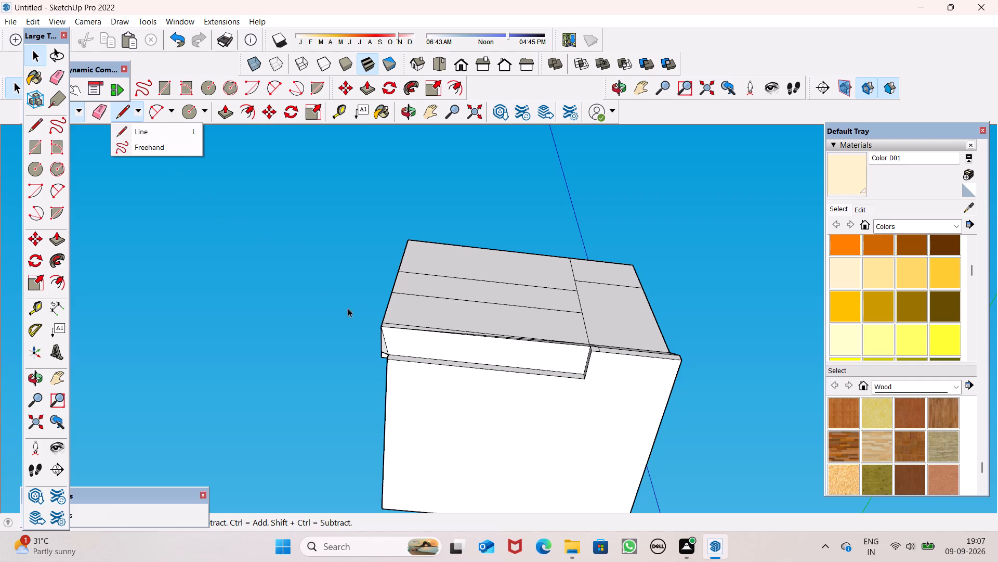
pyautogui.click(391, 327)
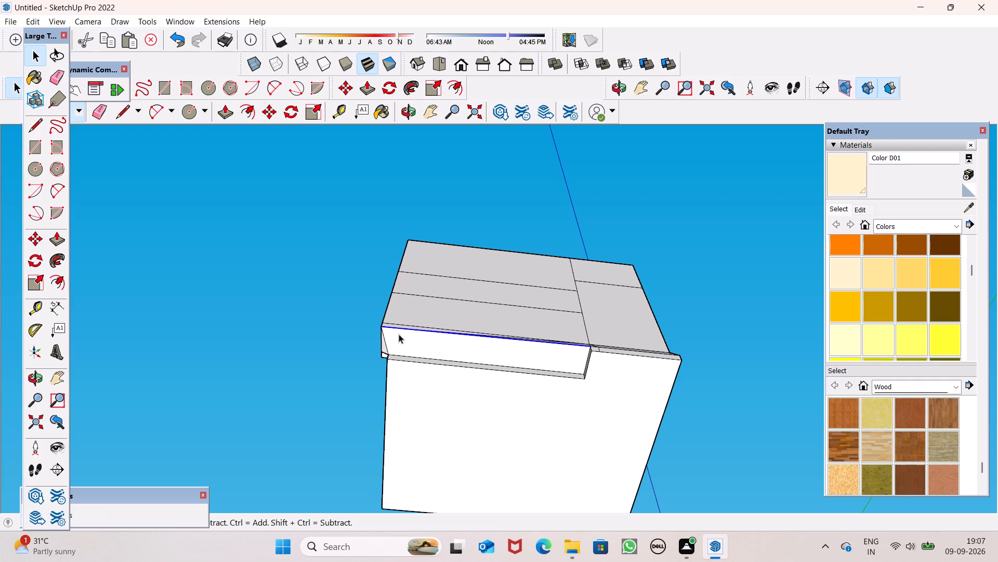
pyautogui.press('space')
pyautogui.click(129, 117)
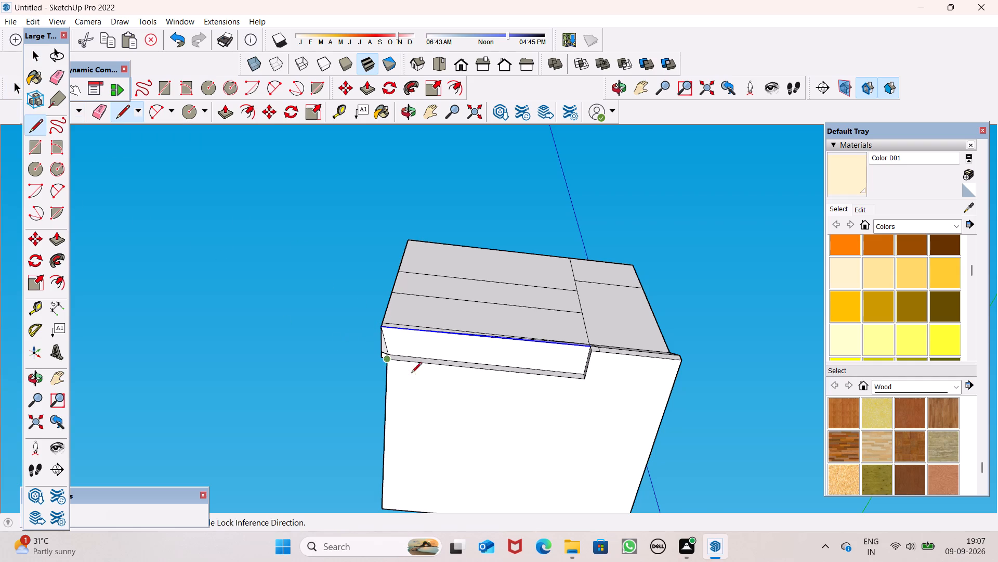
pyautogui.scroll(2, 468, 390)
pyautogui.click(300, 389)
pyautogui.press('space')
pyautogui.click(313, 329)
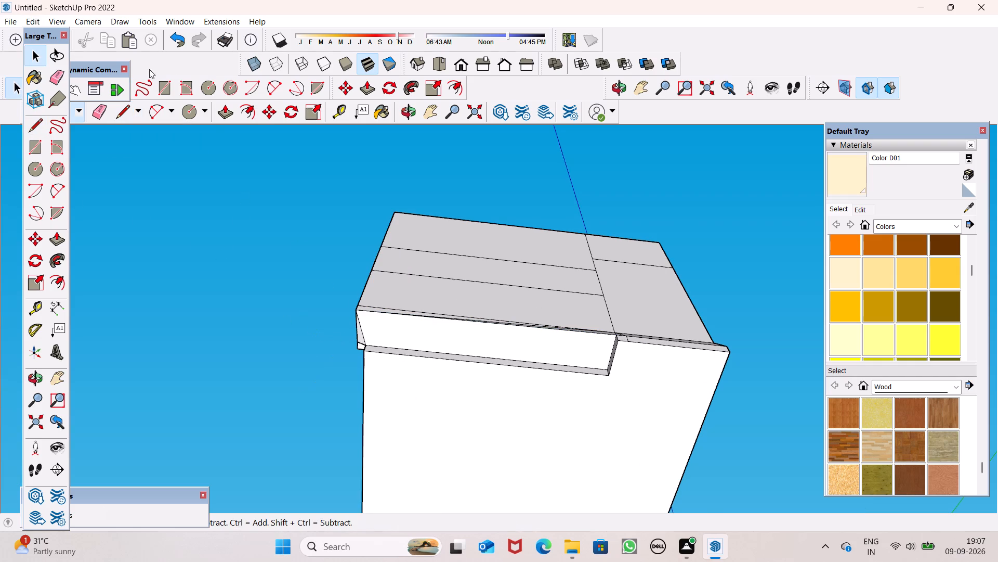
# Draw a line about 1' 7 13/16" long from the slab's edge to the cabinet's bottom back corner, closing the recess's open end.
pyautogui.click(124, 114)
pyautogui.scroll(7, 434, 366)
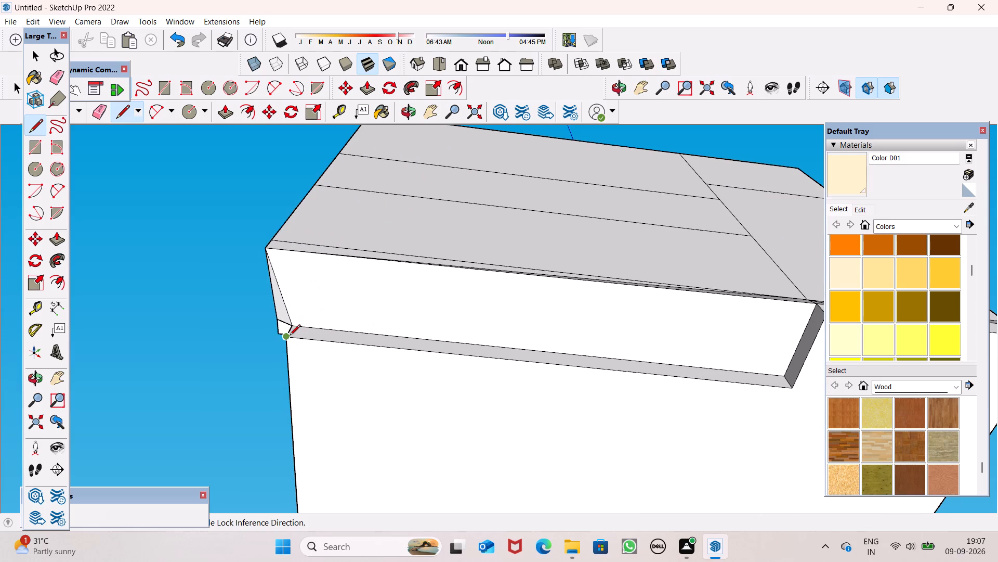
pyautogui.moveTo(287, 339); pyautogui.dragTo(282, 320)
pyautogui.click(265, 250)
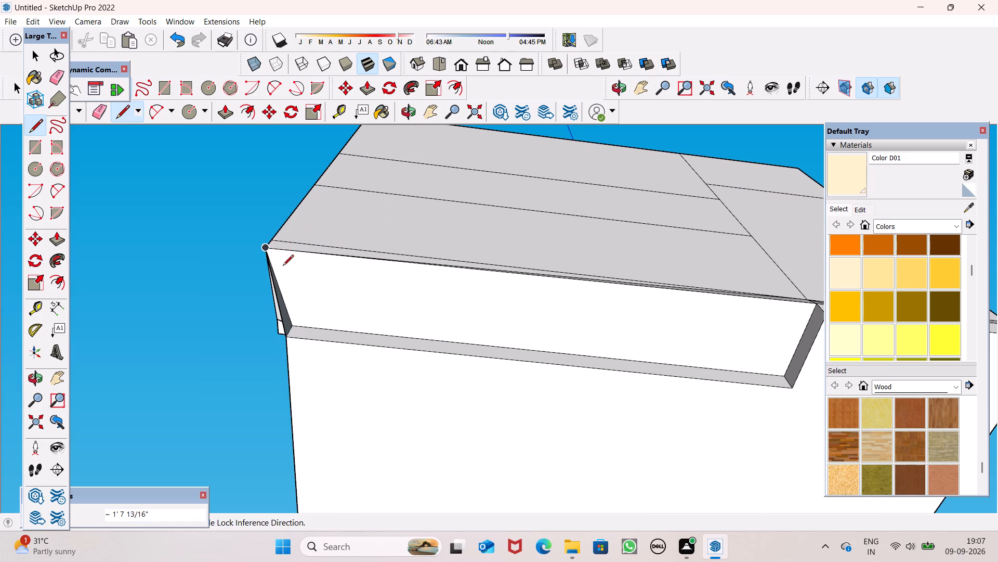
pyautogui.scroll(-5, 296, 305)
pyautogui.moveTo(609, 363); pyautogui.dragTo(645, 482, button='middle')
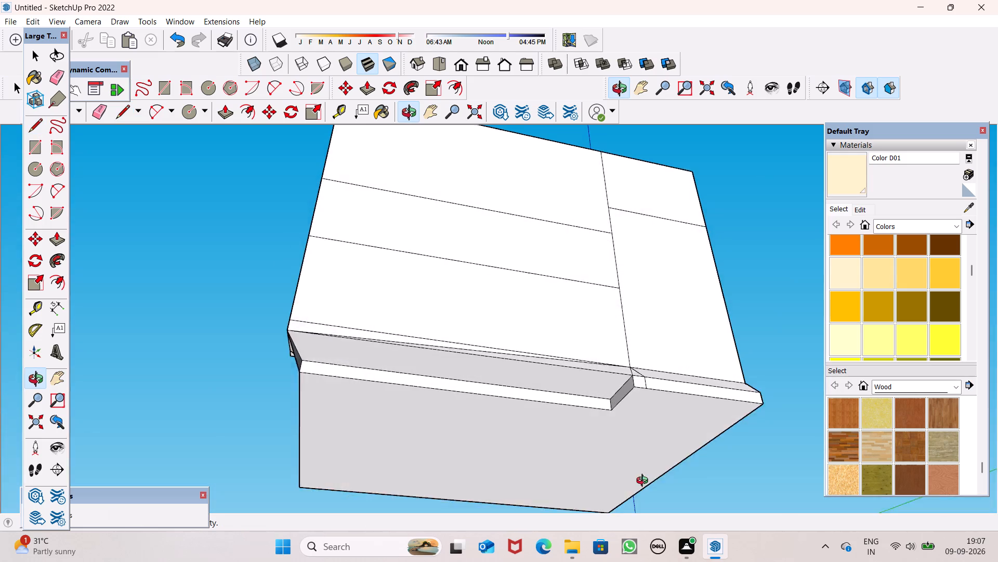
pyautogui.moveTo(645, 482); pyautogui.dragTo(646, 497, button='middle')
pyautogui.press('space')
pyautogui.press('space')
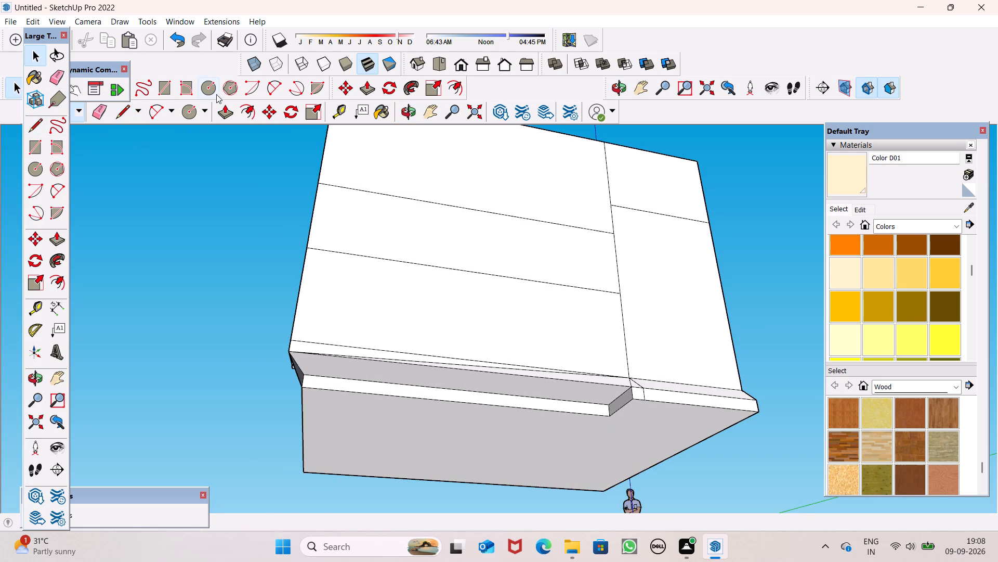
# Push/Pull the far end face of the recess beneath the base cabinets along the slab to the opposite end.
pyautogui.click(224, 113)
pyautogui.scroll(2, 560, 425)
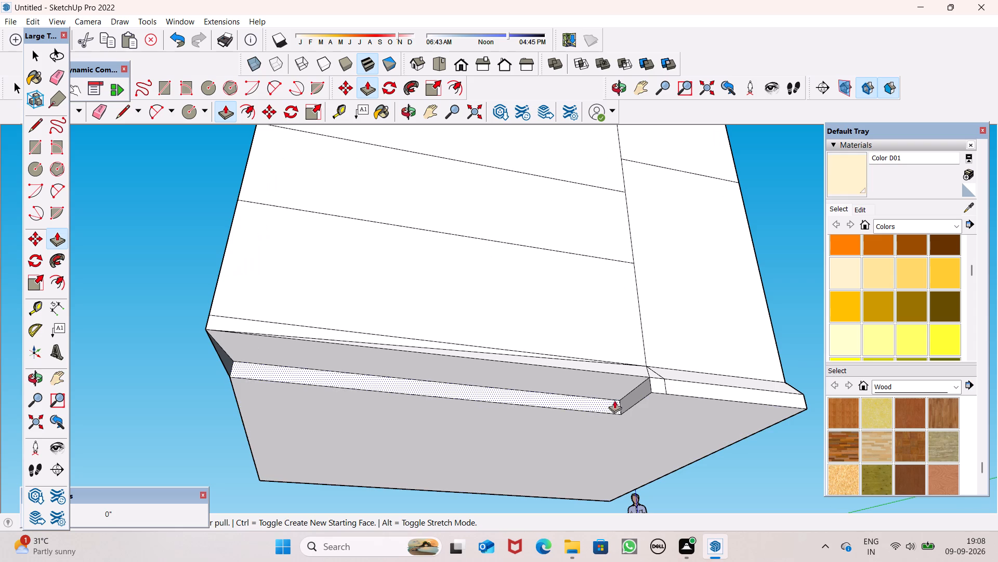
pyautogui.moveTo(635, 395); pyautogui.dragTo(277, 375)
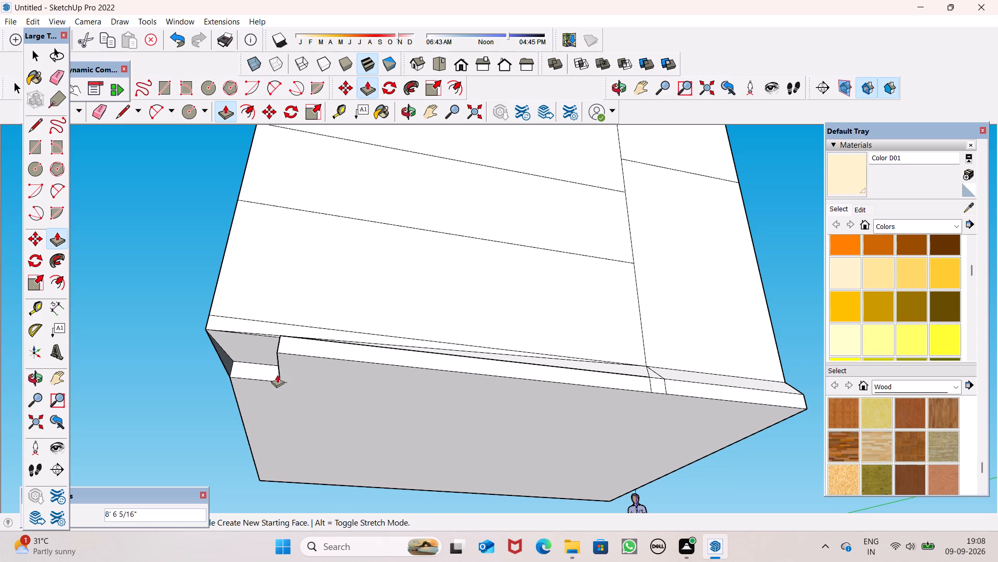
pyautogui.moveTo(277, 375); pyautogui.dragTo(212, 369)
# Erase the diagonal line on the slab's side and the short stray line on its underside beneath the wood end panel.
pyautogui.moveTo(237, 379); pyautogui.dragTo(436, 419, button='middle')
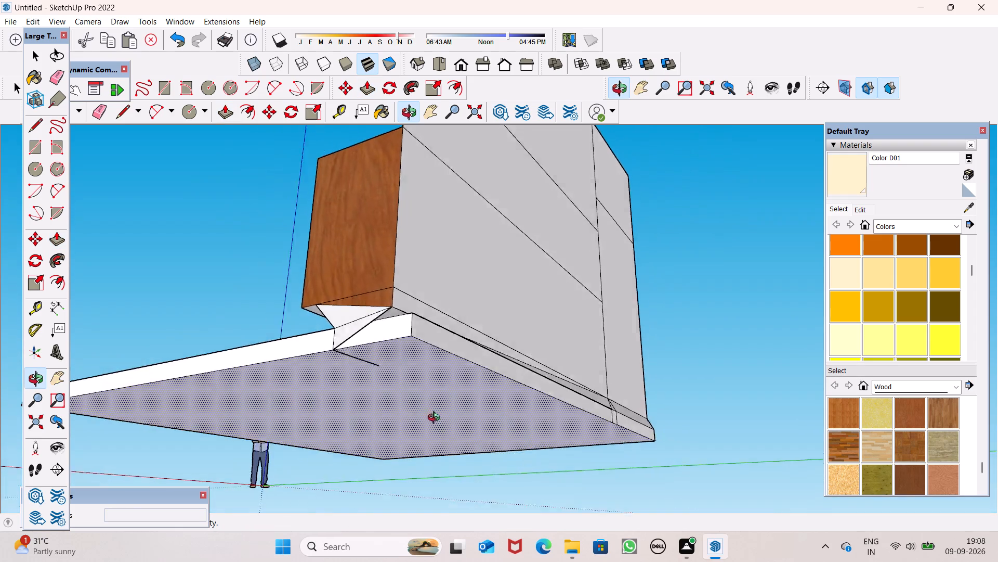
pyautogui.moveTo(436, 419); pyautogui.dragTo(488, 450, button='middle')
pyautogui.scroll(1, 488, 450)
pyautogui.press('space')
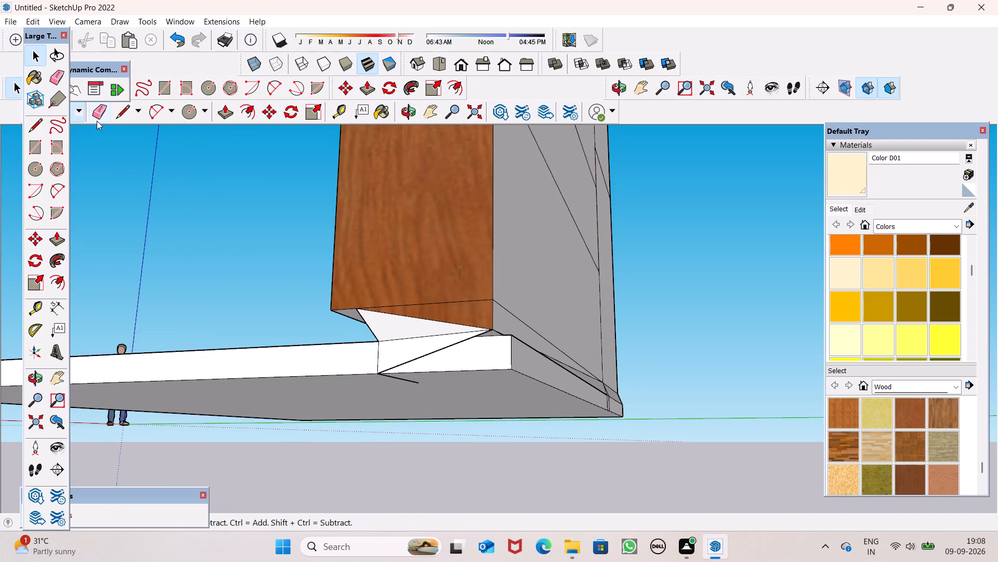
pyautogui.click(97, 121)
pyautogui.scroll(5, 386, 353)
pyautogui.moveTo(428, 358); pyautogui.dragTo(434, 366)
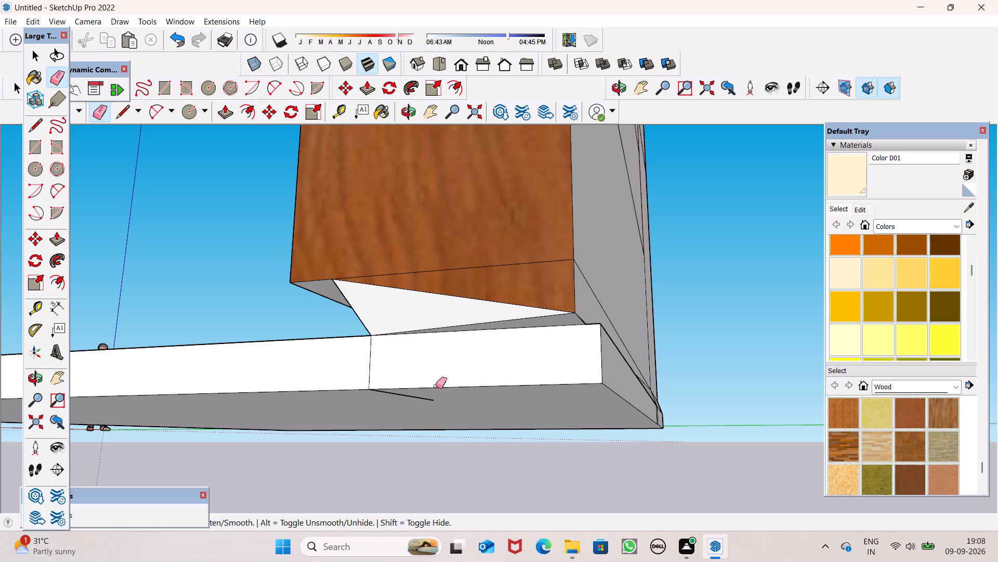
pyautogui.moveTo(426, 393); pyautogui.dragTo(422, 399)
pyautogui.press('space')
# Examine the slab beneath the base cabinets and the whole kitchen from the front.
pyautogui.scroll(1, 493, 418)
pyautogui.moveTo(493, 418); pyautogui.dragTo(569, 452, button='middle')
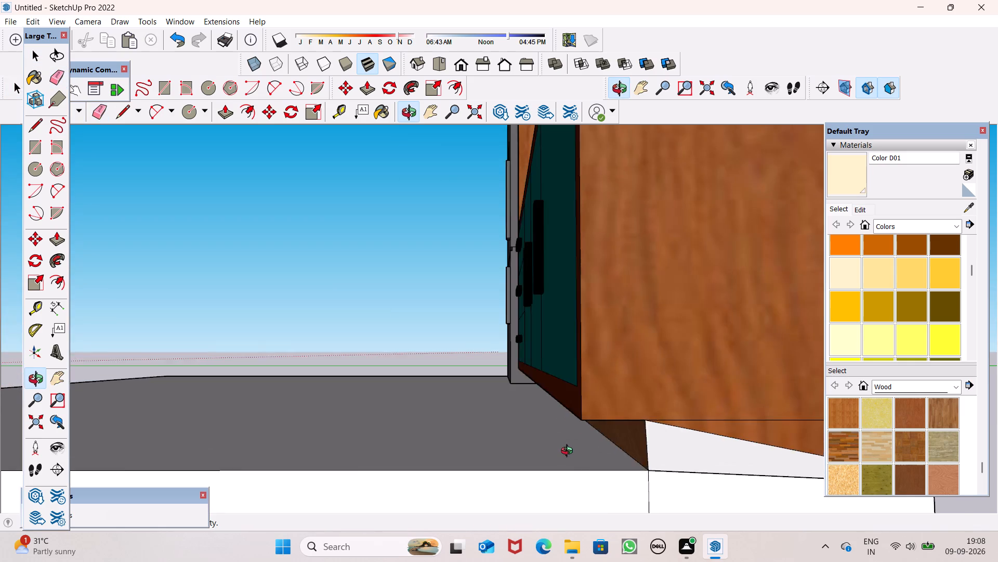
pyautogui.moveTo(569, 452); pyautogui.dragTo(576, 429, button='middle')
pyautogui.scroll(-5, 518, 350)
pyautogui.moveTo(530, 355); pyautogui.dragTo(667, 433, button='middle')
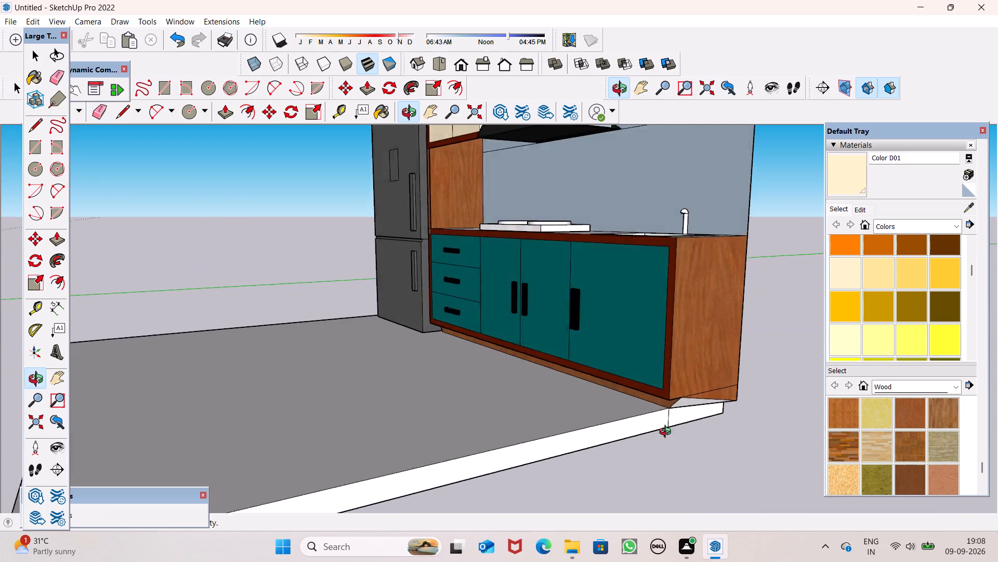
pyautogui.moveTo(667, 433); pyautogui.dragTo(682, 433, button='middle')
pyautogui.scroll(-13, 690, 340)
pyautogui.scroll(1, 690, 344)
pyautogui.scroll(-2, 690, 344)
pyautogui.moveTo(690, 355); pyautogui.dragTo(887, 389, button='middle')
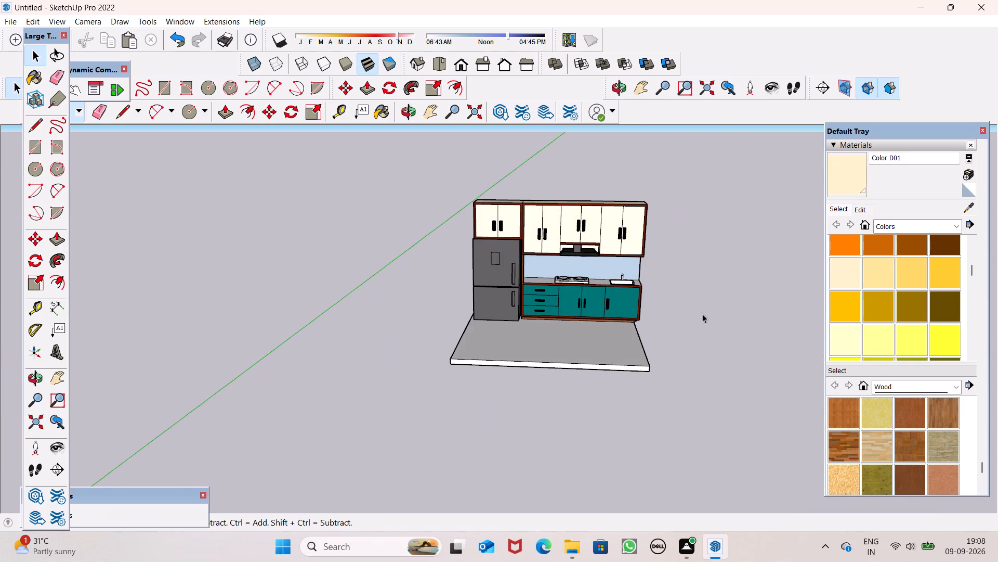
pyautogui.scroll(4, 678, 318)
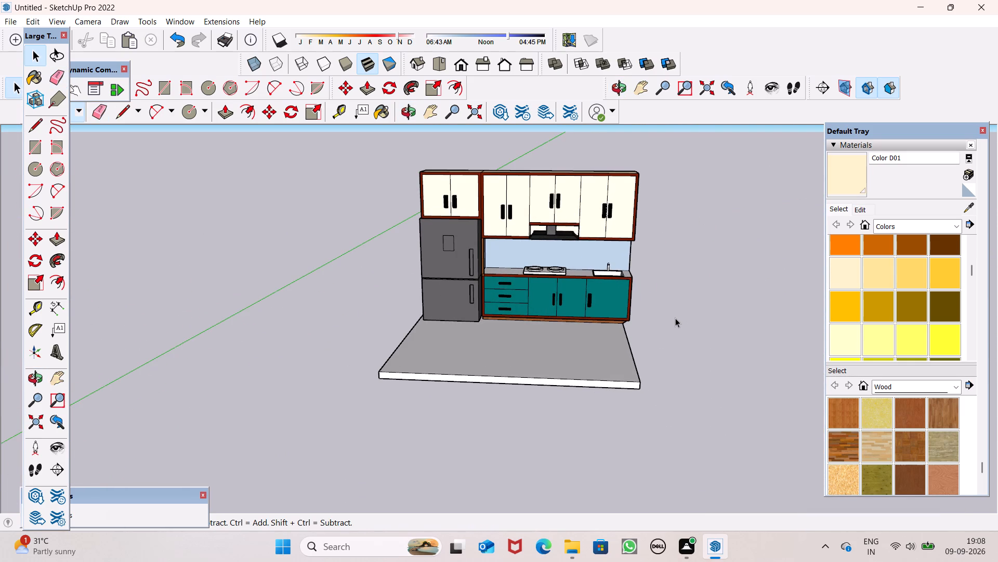
pyautogui.scroll(1, 675, 318)
pyautogui.middleClick(675, 318)
pyautogui.scroll(7, 675, 318)
pyautogui.scroll(-3, 675, 318)
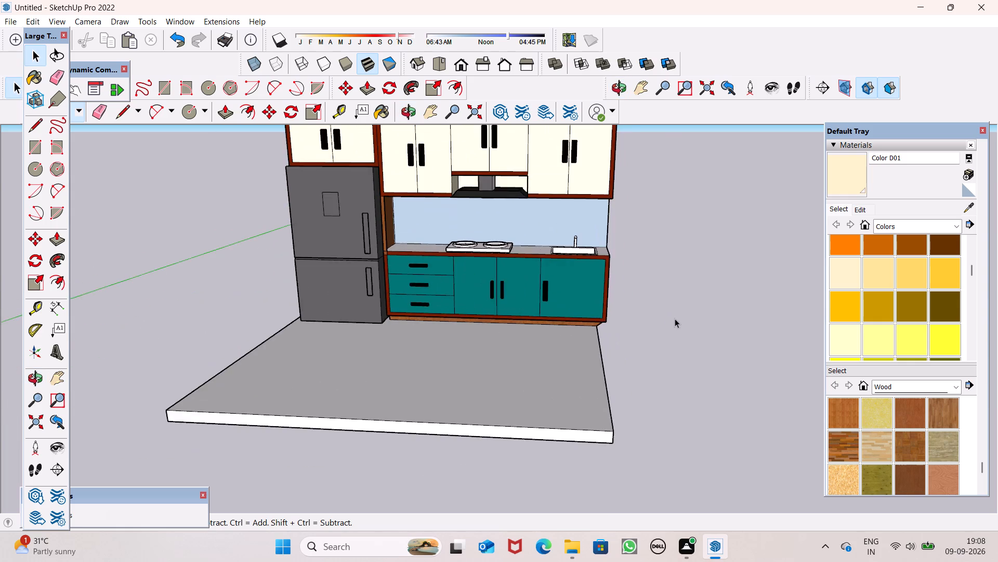
pyautogui.scroll(-2, 675, 318)
pyautogui.scroll(4, 675, 318)
pyautogui.scroll(-5, 675, 318)
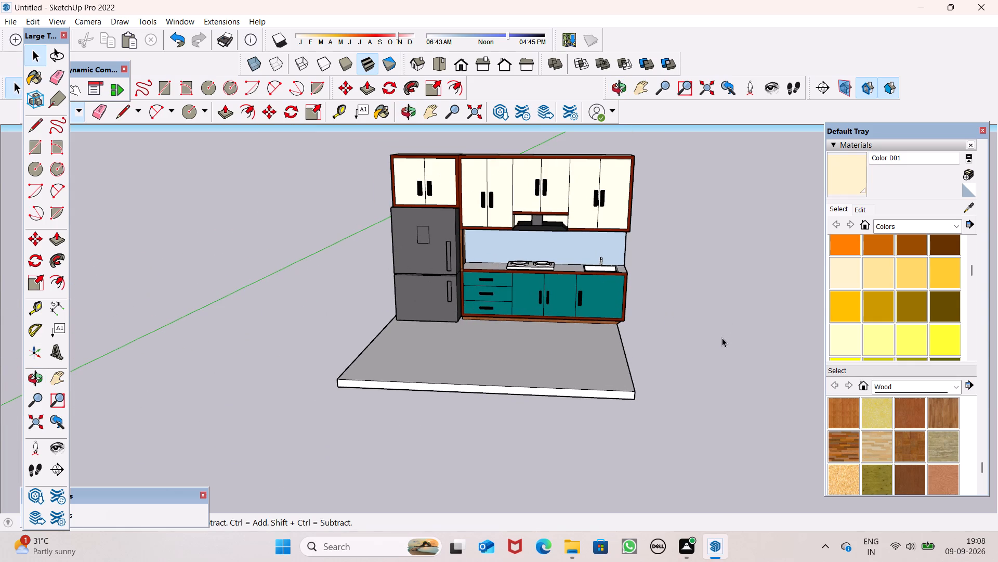
pyautogui.scroll(3, 661, 250)
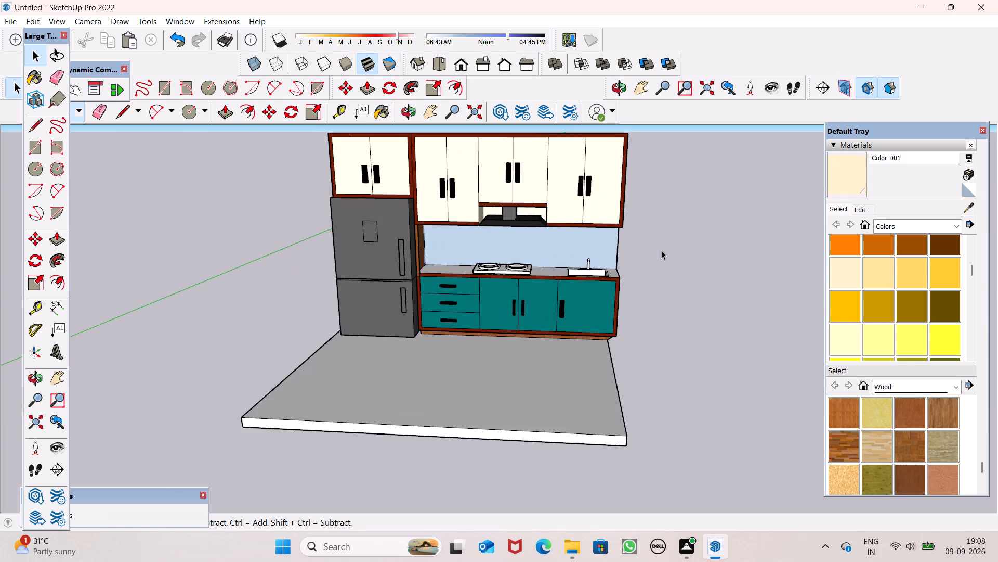
pyautogui.scroll(3, 661, 250)
pyautogui.scroll(-4, 661, 250)
pyautogui.moveTo(664, 272); pyautogui.dragTo(700, 325, button='middle')
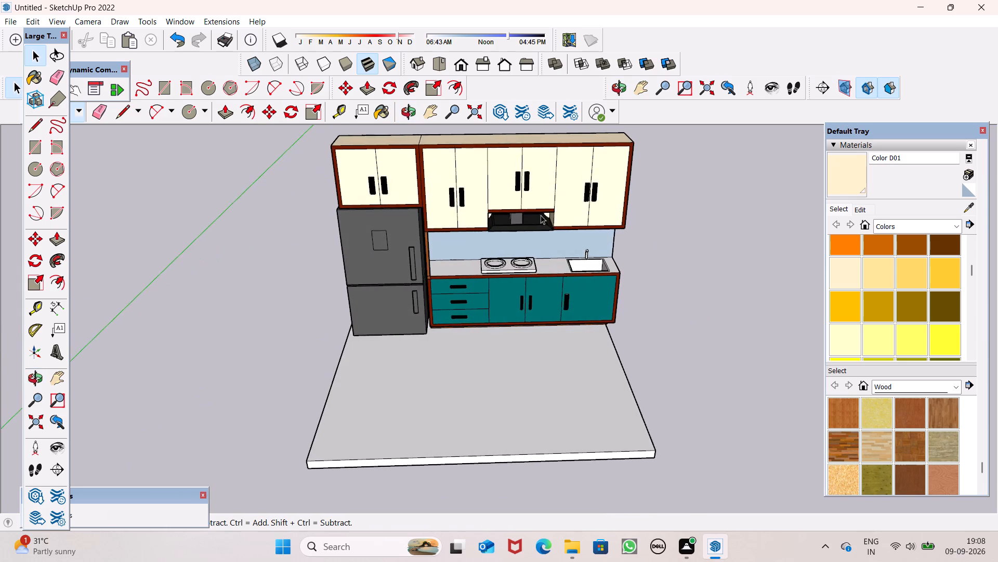
pyautogui.scroll(2, 540, 213)
pyautogui.scroll(-3, 898, 431)
# Paint the backsplash and the countertop with the Marble Carrara Gold Floor Tile material.
pyautogui.click(953, 352)
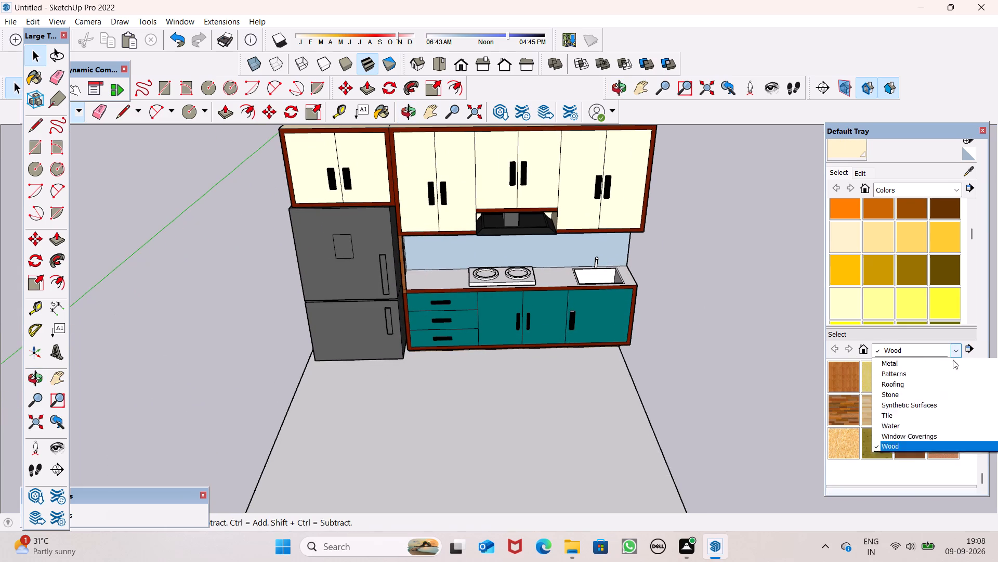
pyautogui.click(901, 490)
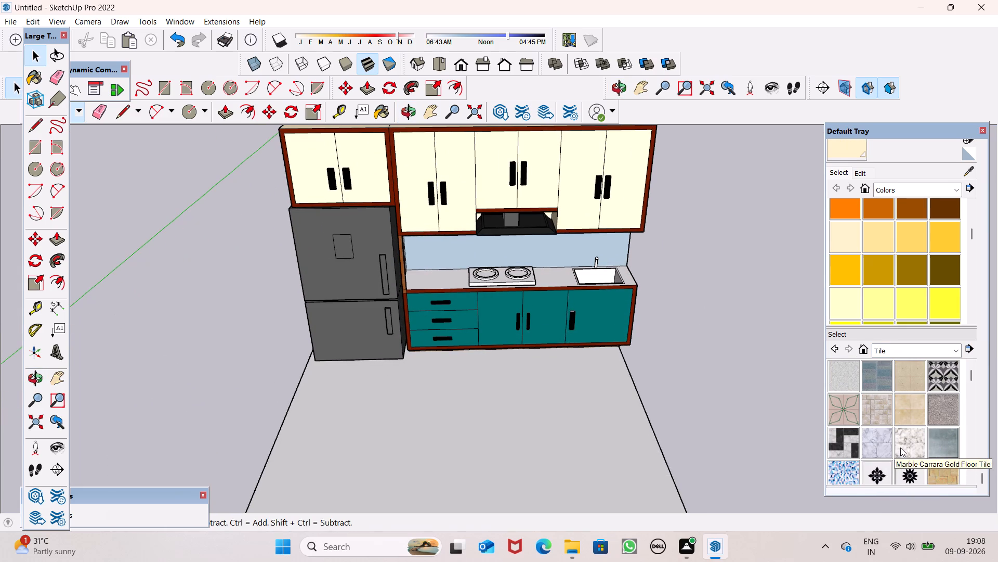
pyautogui.scroll(-2, 901, 449)
pyautogui.scroll(1, 900, 444)
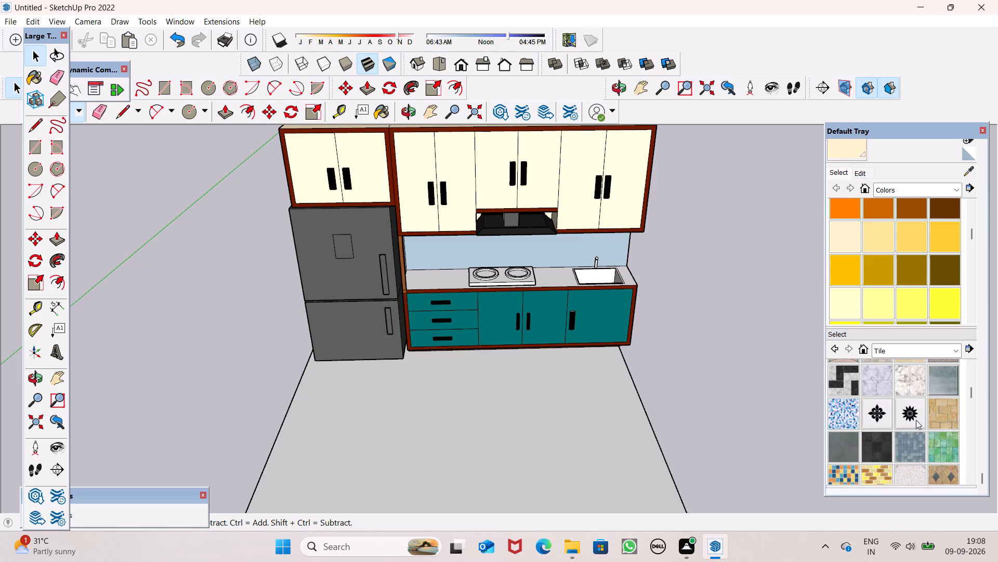
pyautogui.click(916, 420)
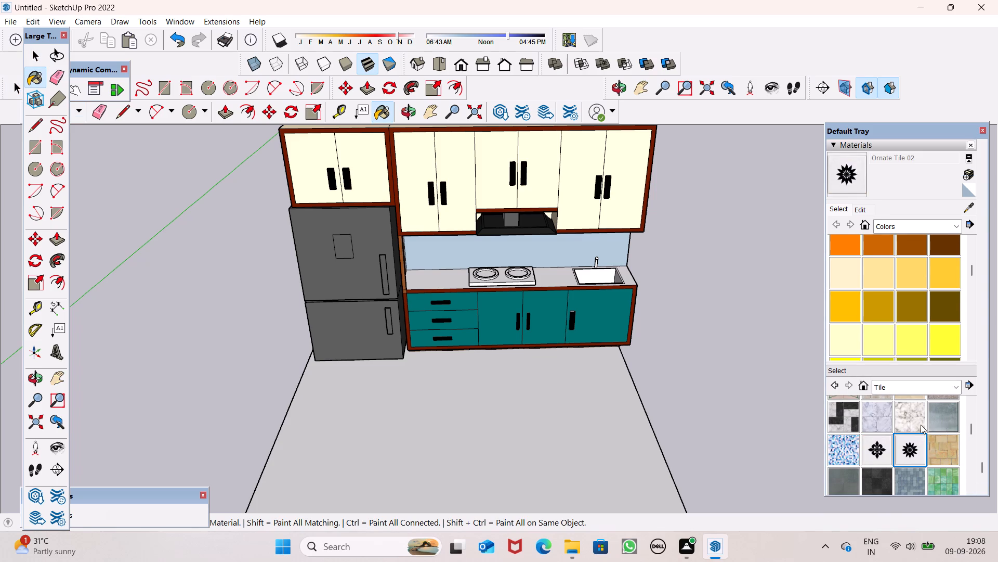
pyautogui.click(903, 421)
pyautogui.scroll(6, 470, 249)
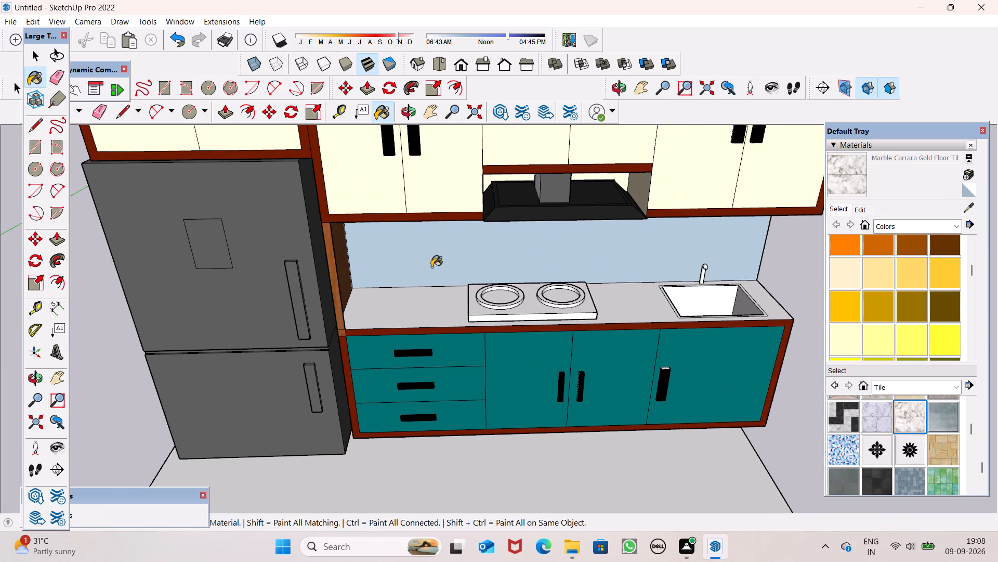
pyautogui.click(407, 260)
pyautogui.click(403, 306)
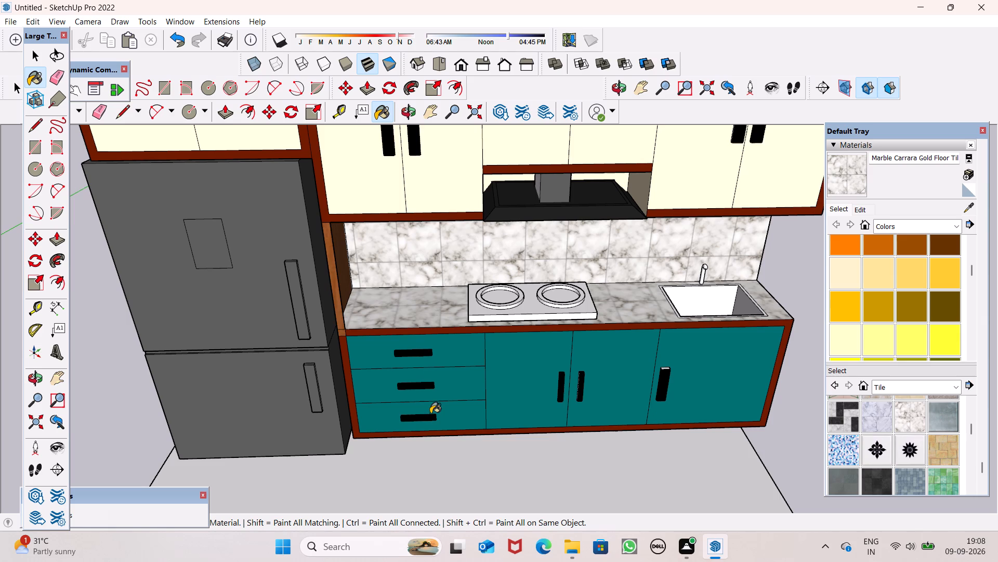
pyautogui.press('space')
# Save the model in the Documents folder as "one wall kitchen".
pyautogui.scroll(-10, 430, 414)
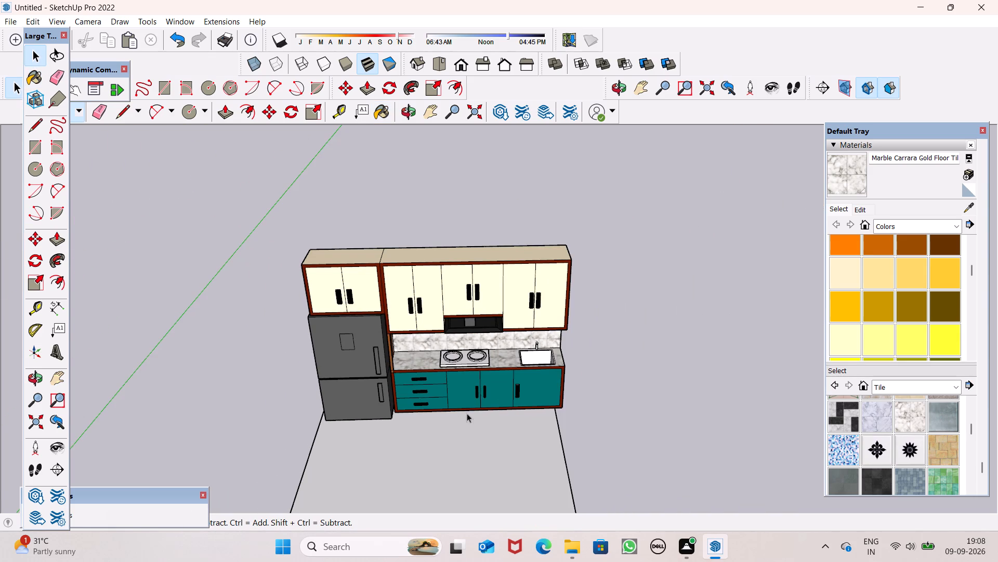
pyautogui.hotkey('ctrl', 's')
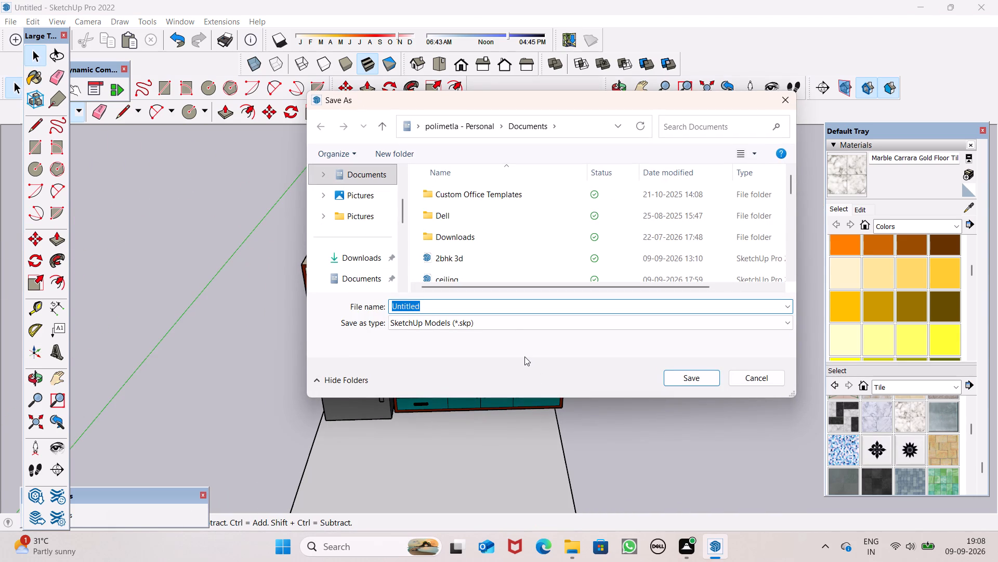
pyautogui.press('BackSpace')
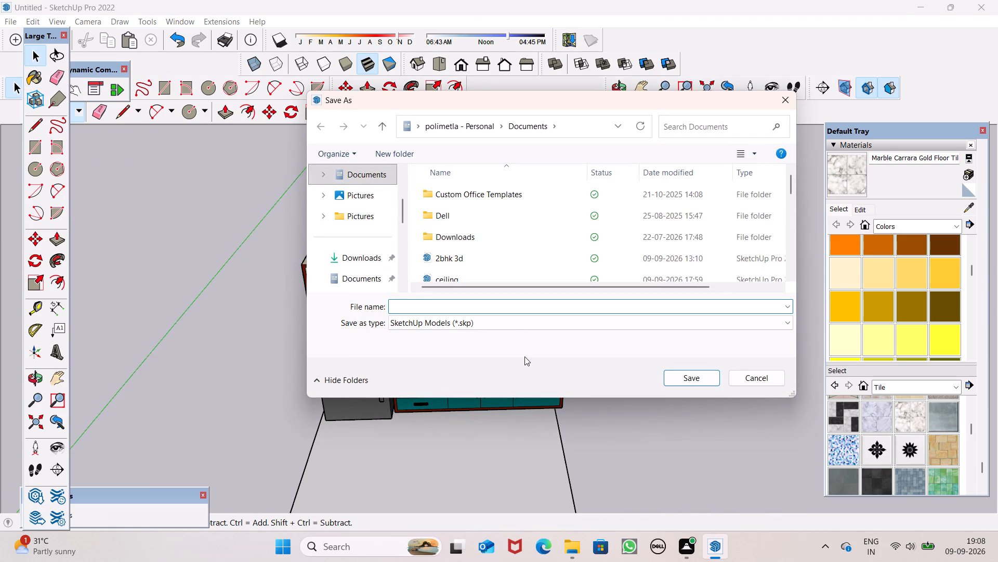
pyautogui.write('one wakk')
pyautogui.press('BackSpace')
pyautogui.press('BackSpace')
pyautogui.press('BackSpace')
pyautogui.write('all kitchen')
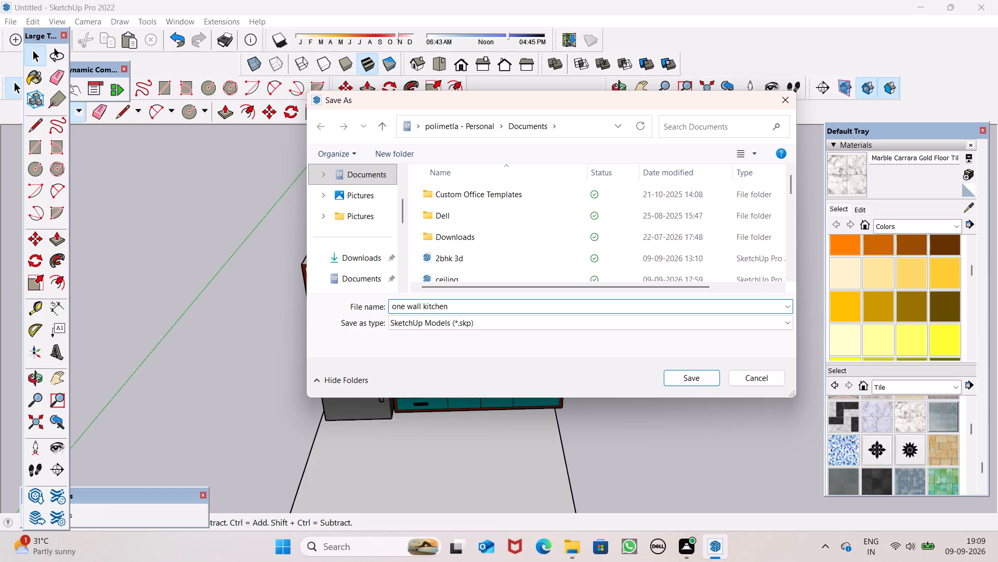
pyautogui.press('Return')
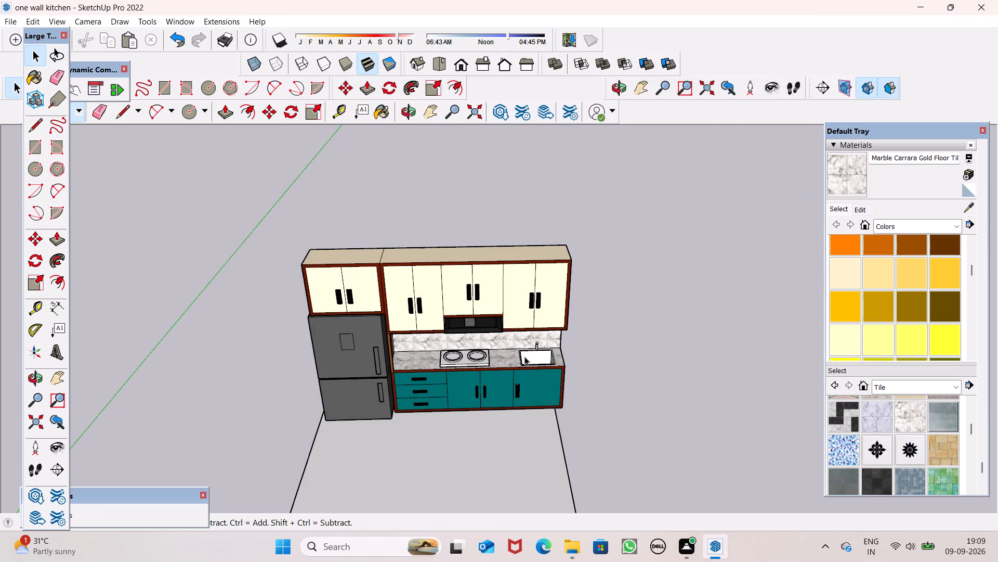
# Export the current view as a 2D graphic in JPEG format named "one wall kitchen pdf".
pyautogui.click(3, 18)
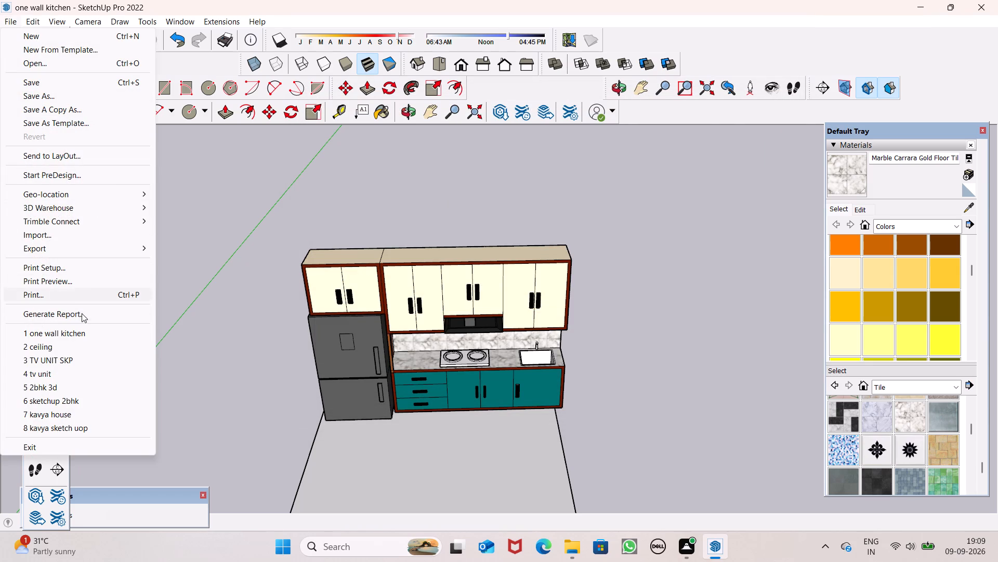
pyautogui.click(82, 252)
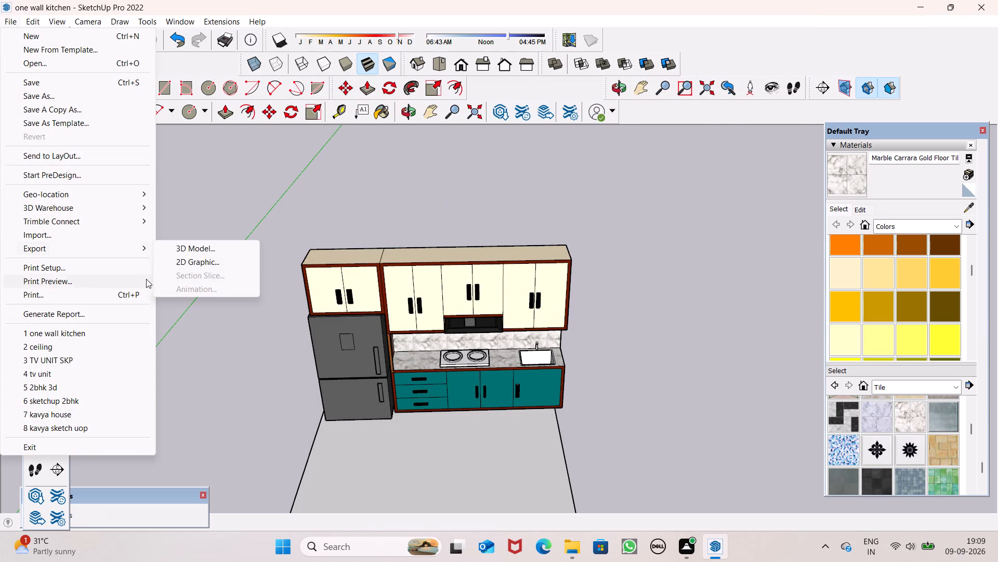
pyautogui.click(214, 264)
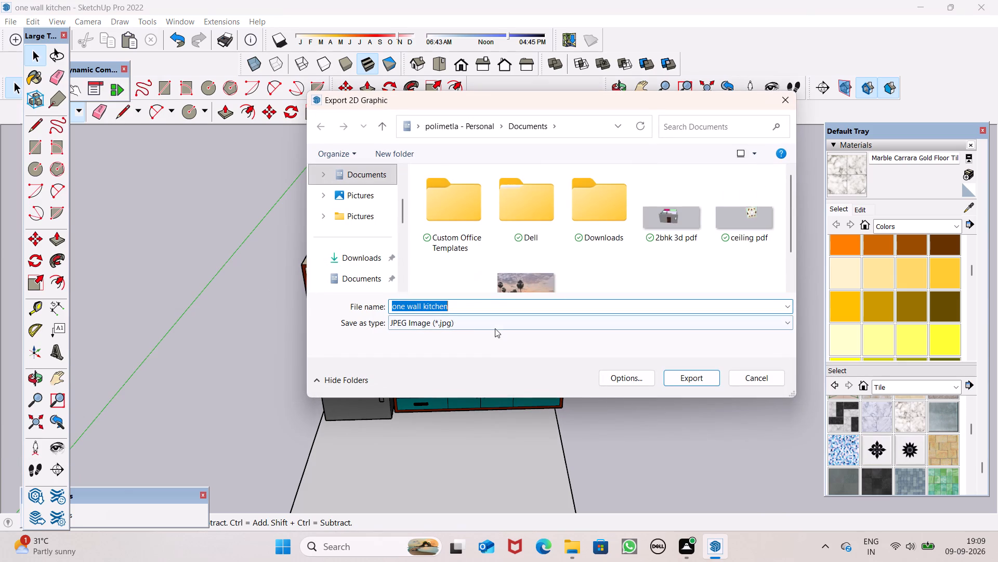
pyautogui.click(466, 311)
pyautogui.press('space')
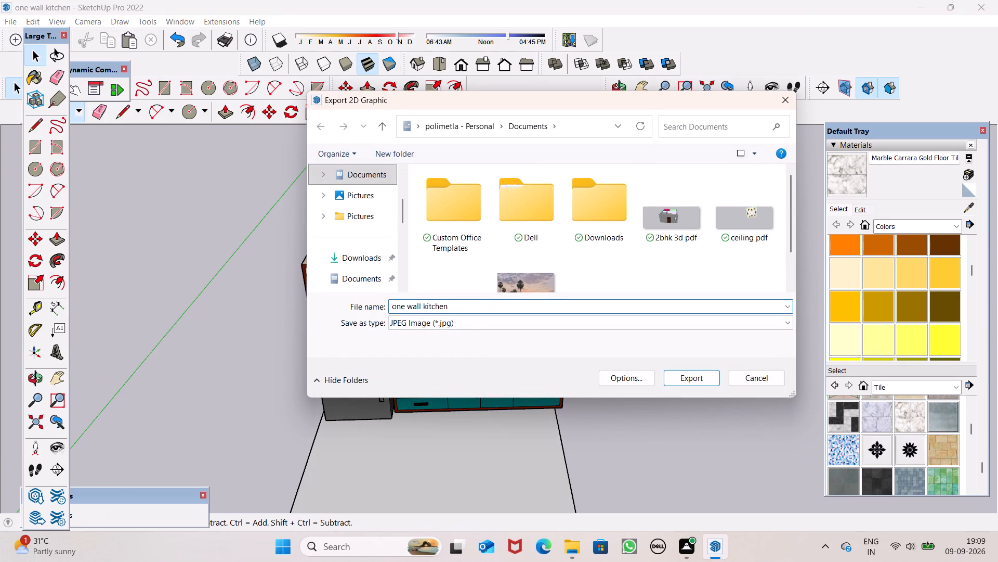
pyautogui.press('p')
pyautogui.write('df')
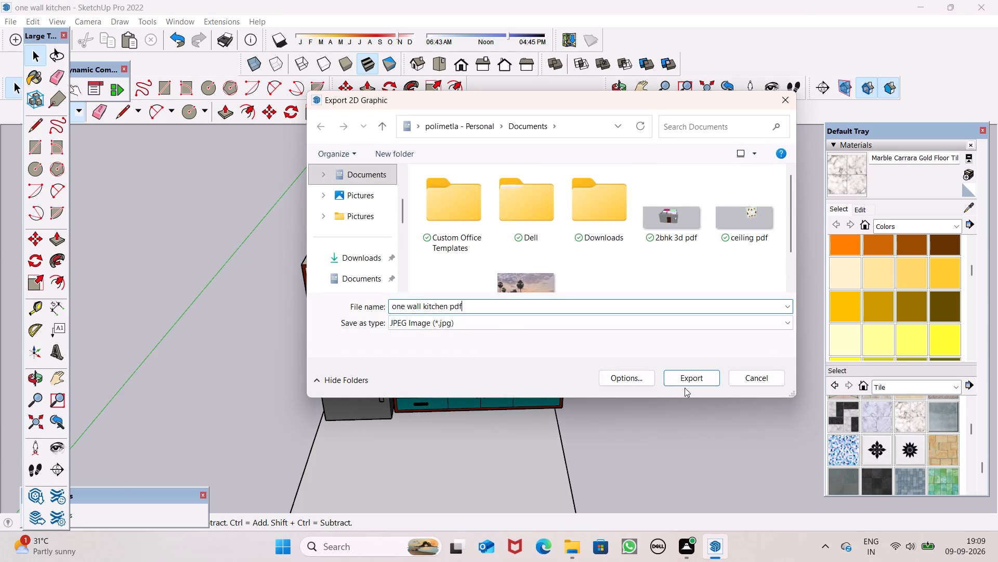
pyautogui.click(687, 385)
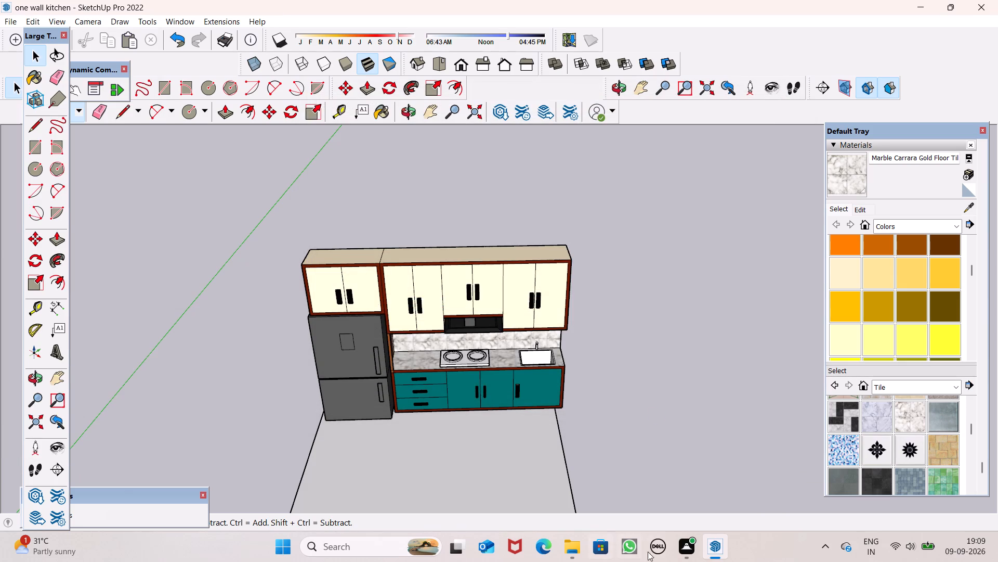